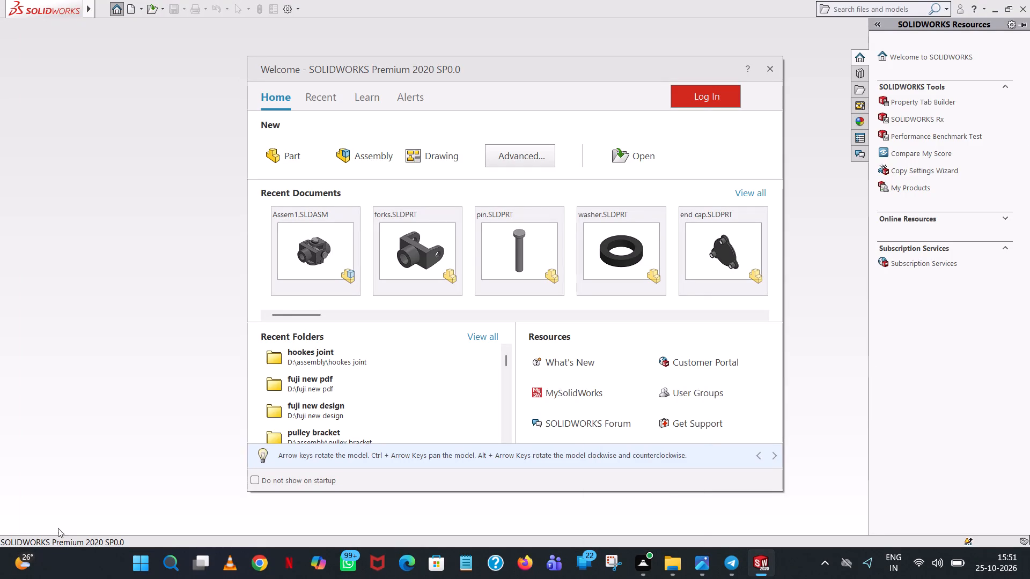
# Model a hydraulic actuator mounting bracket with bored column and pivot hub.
# Create a new part document.
pyautogui.doubleClick(275, 157)
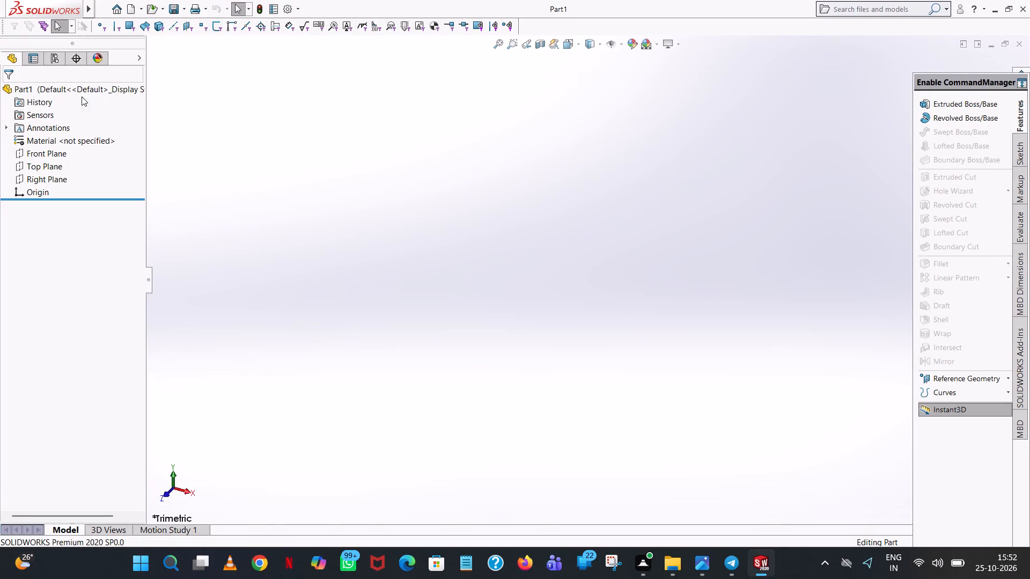
# On the Top Plane, sketch a circle centred on the origin with a 15 mm radius.
pyautogui.click(51, 167)
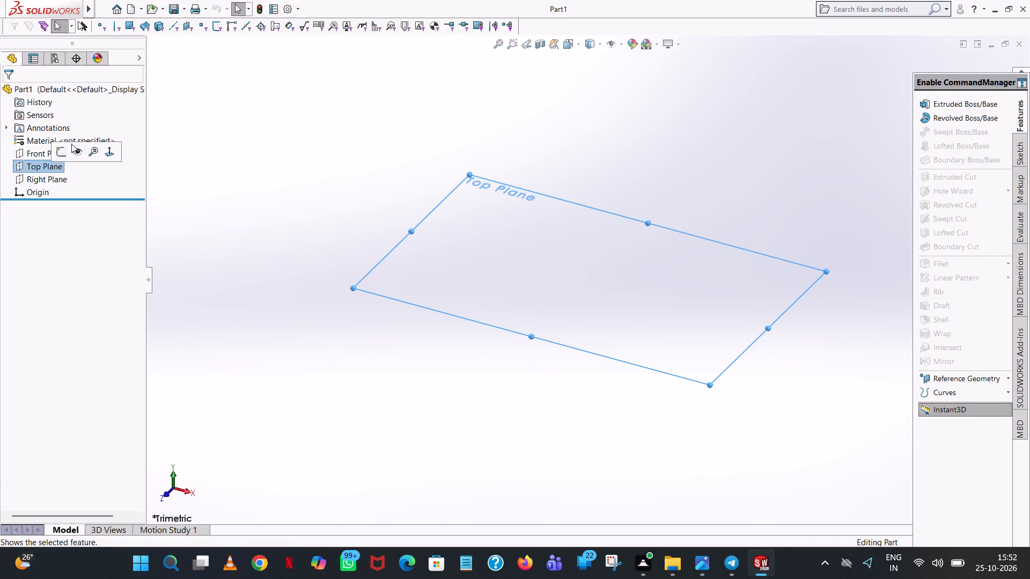
pyautogui.click(62, 147)
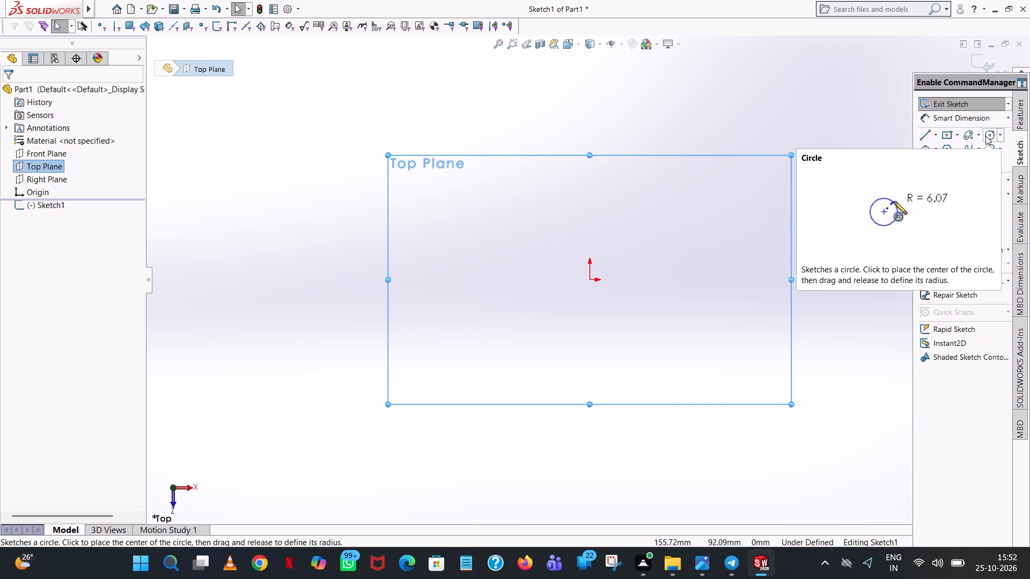
pyautogui.click(985, 136)
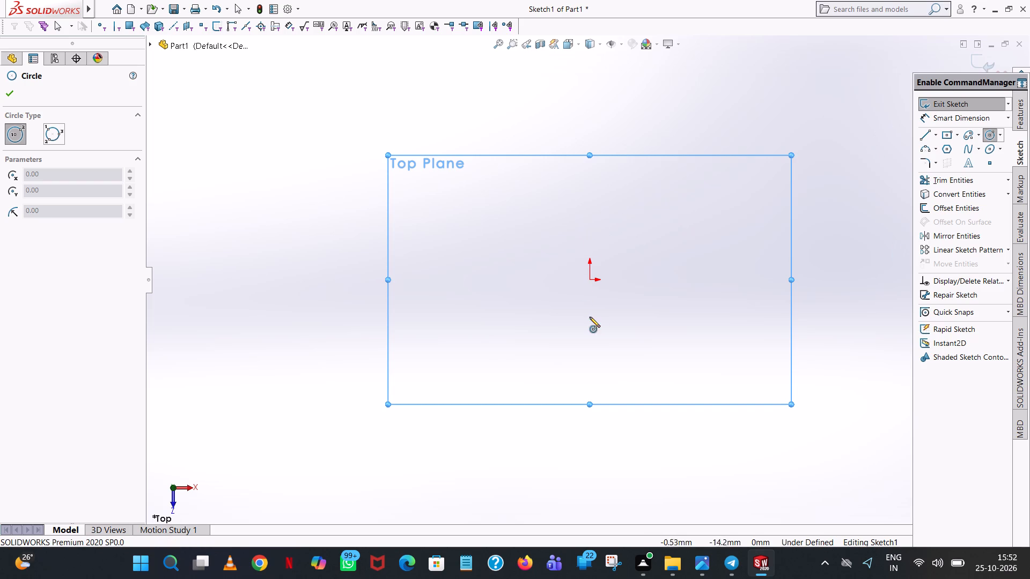
pyautogui.click(589, 278)
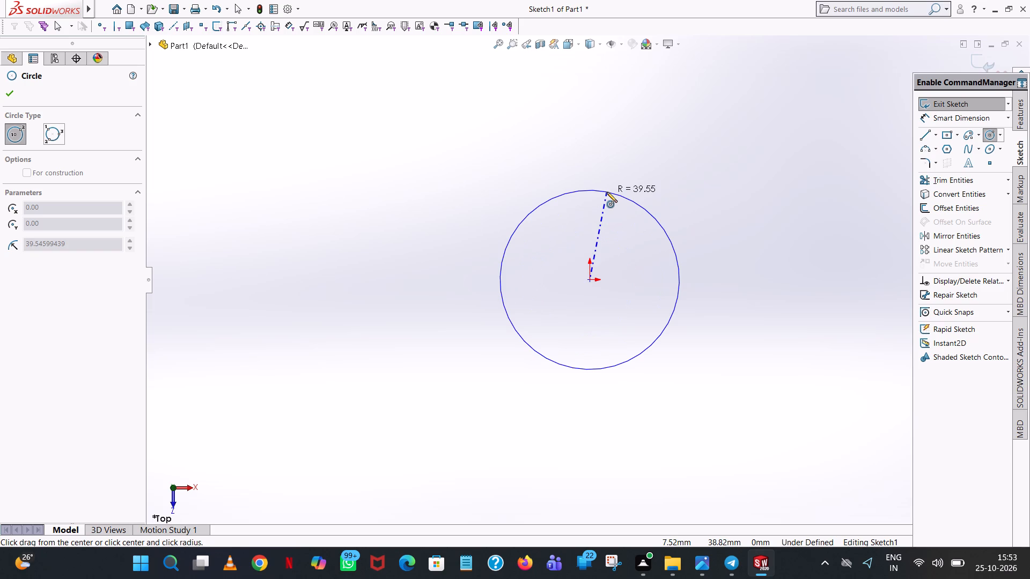
pyautogui.click(607, 192)
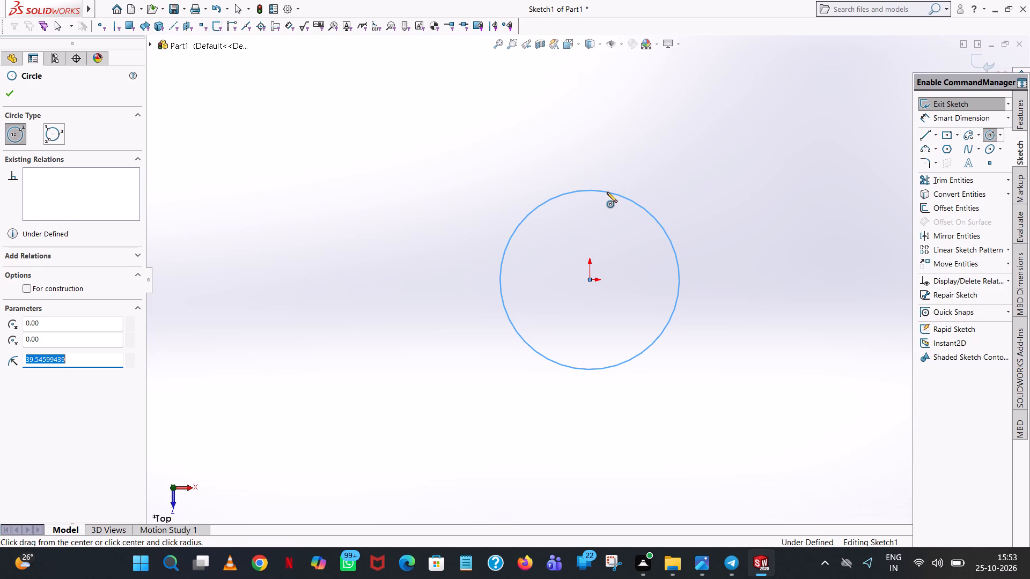
pyautogui.write('15')
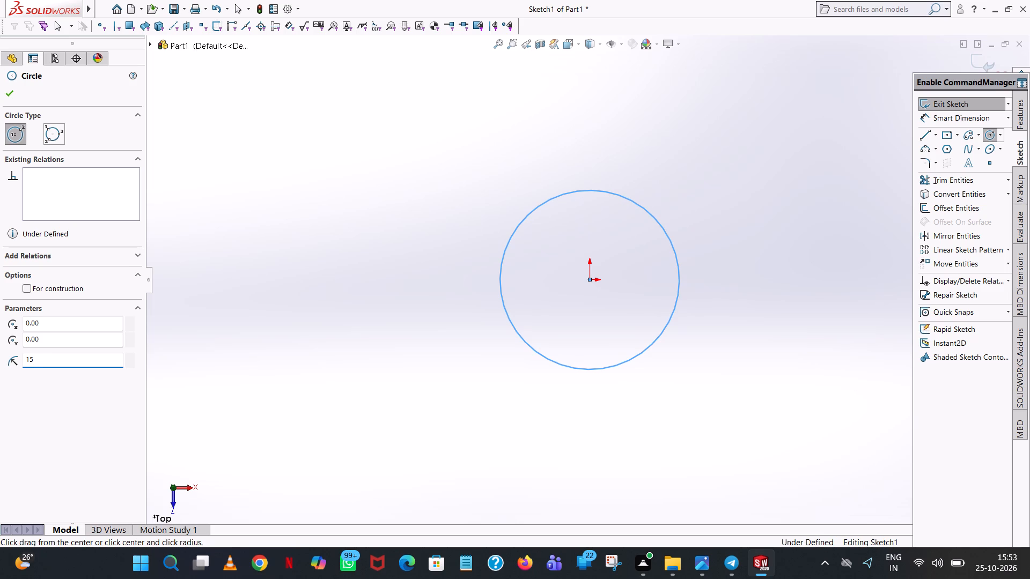
pyautogui.press('Return')
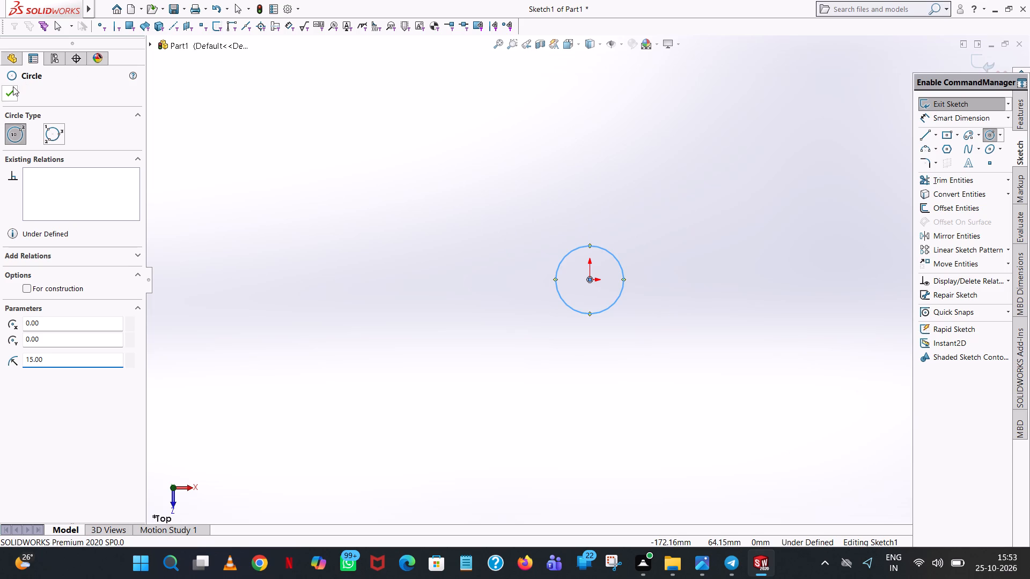
pyautogui.click(13, 86)
pyautogui.click(512, 189)
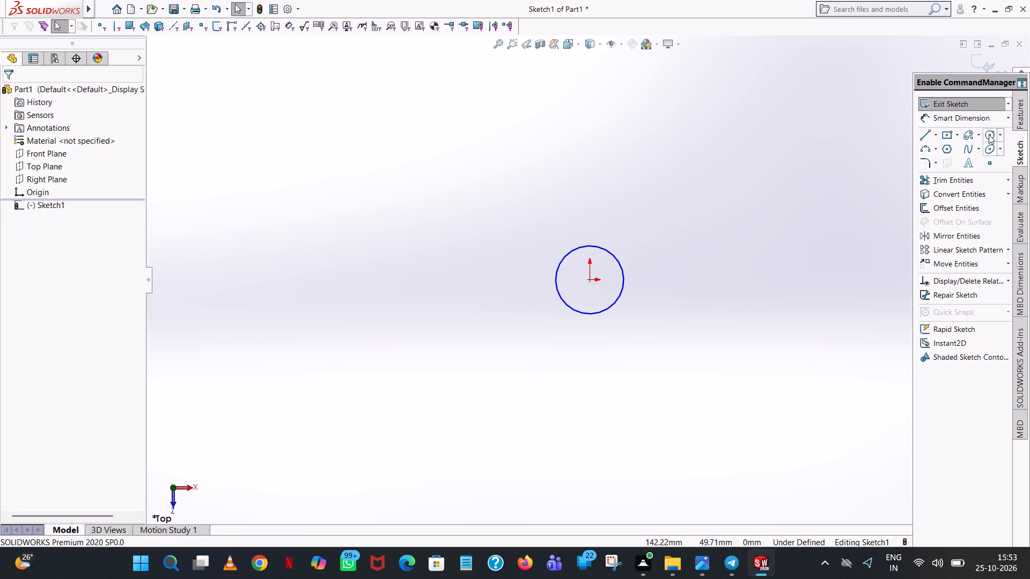
# Add a 30 mm diameter dimension to the circle with Smart Dimension.
pyautogui.click(985, 116)
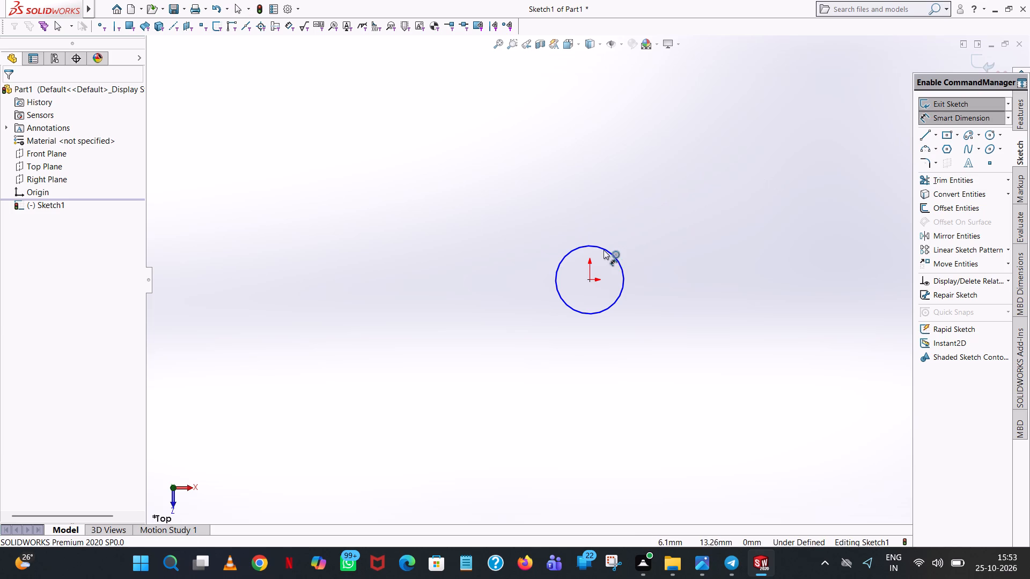
pyautogui.click(604, 250)
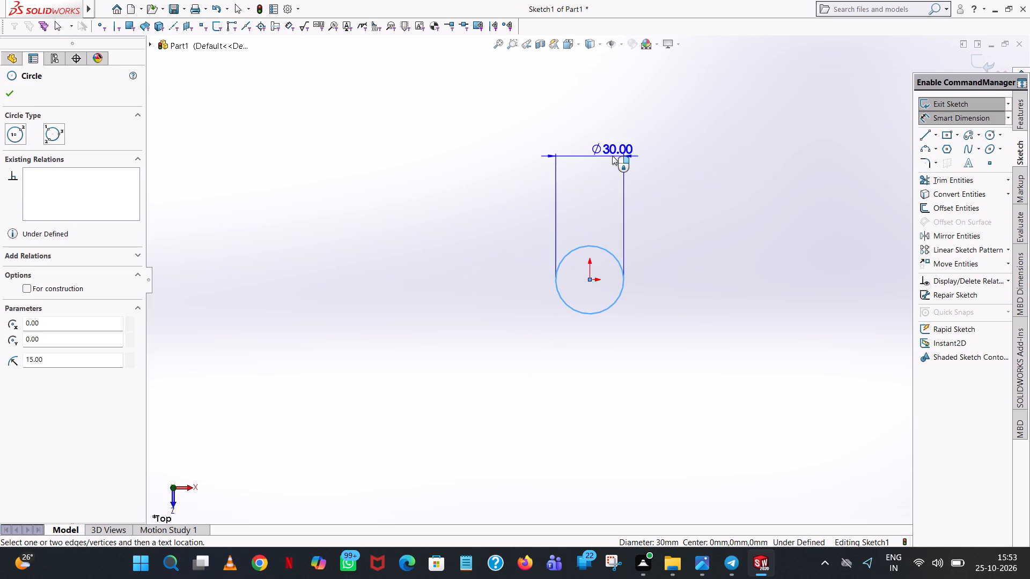
pyautogui.click(612, 155)
pyautogui.click(568, 142)
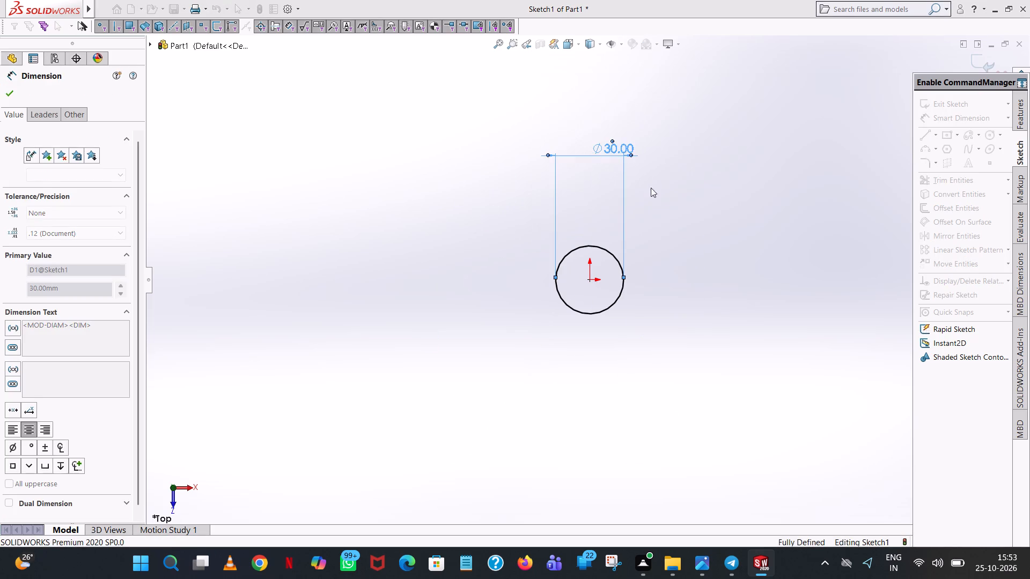
pyautogui.click(652, 189)
# Extrude the circle as a boss with a blind depth of 35 mm.
pyautogui.click(1014, 123)
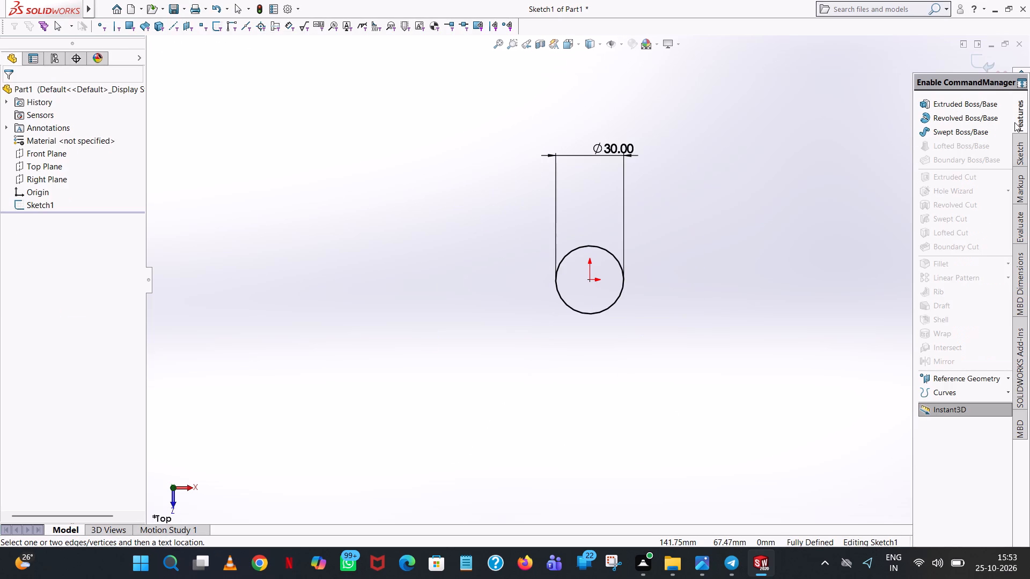
pyautogui.click(960, 102)
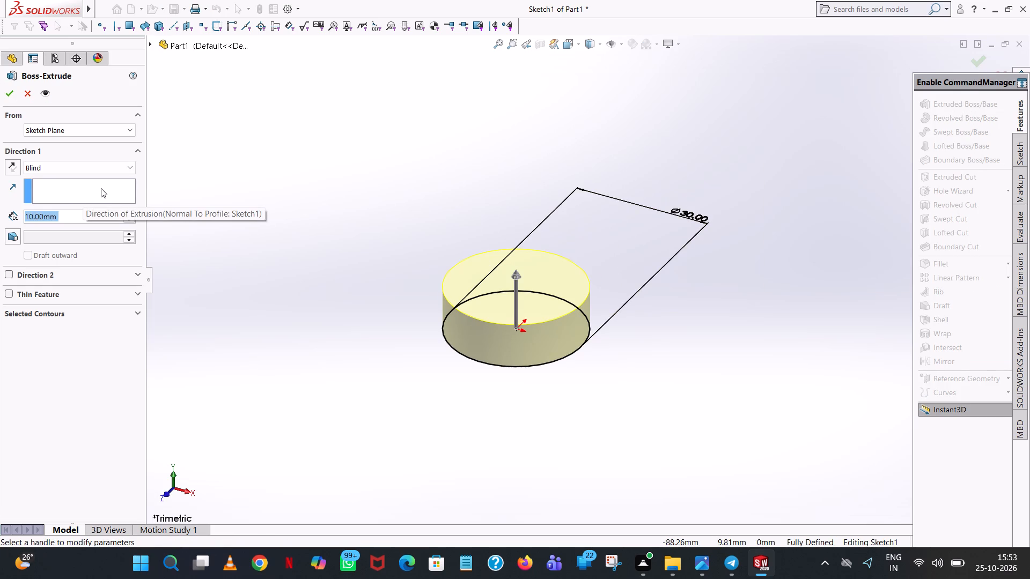
pyautogui.write('35')
pyautogui.press('Return')
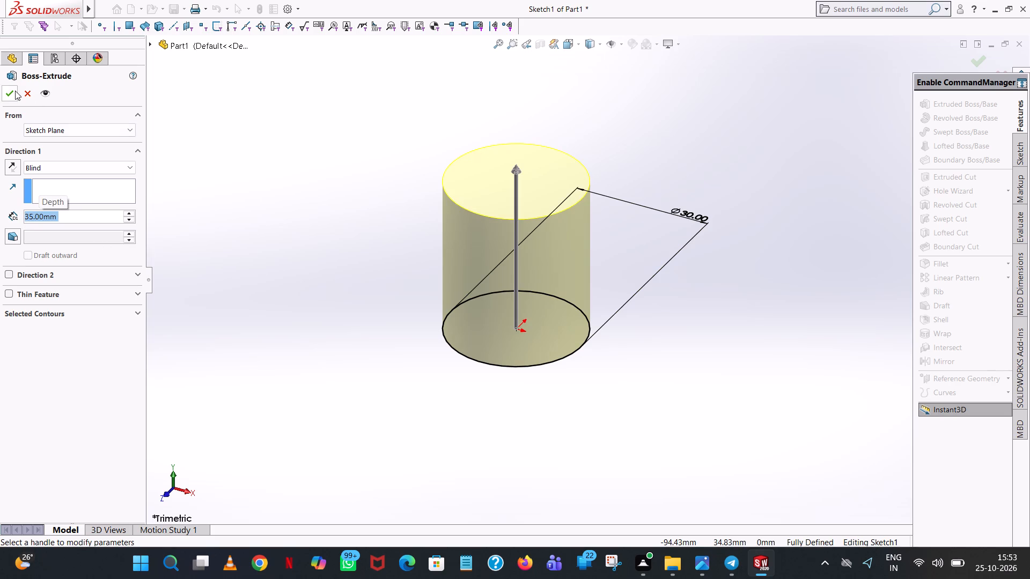
pyautogui.click(13, 91)
pyautogui.click(727, 181)
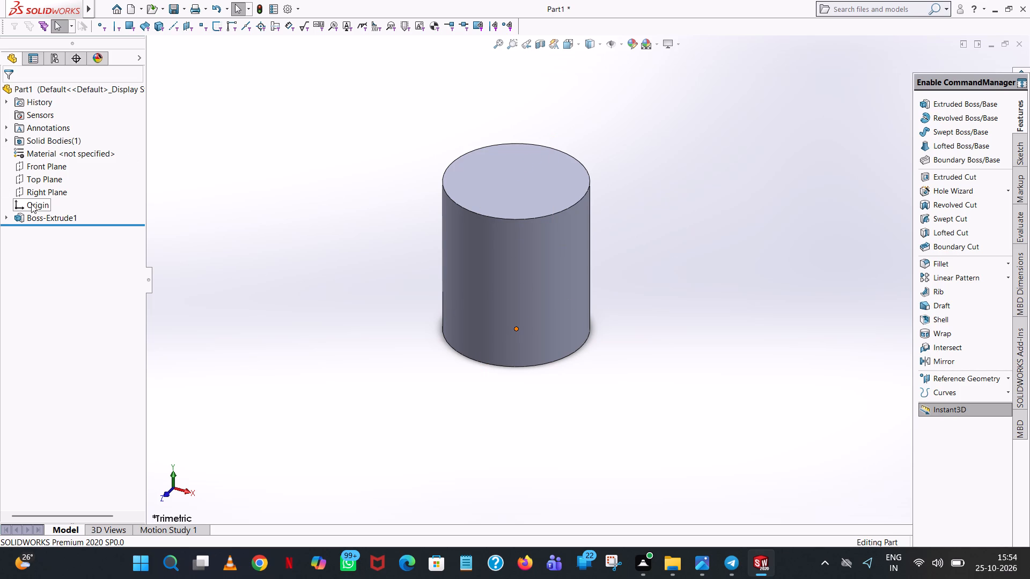
# Create a reference plane offset 5 mm above the Top Plane.
pyautogui.click(46, 176)
pyautogui.moveTo(342, 241); pyautogui.dragTo(617, 140, button='middle')
pyautogui.scroll(1, 511, 0)
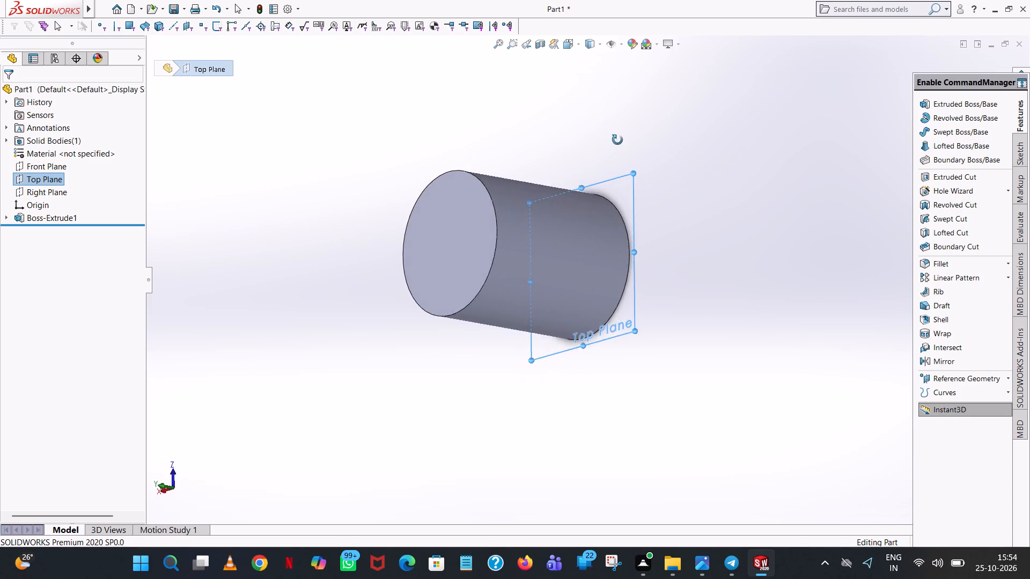
pyautogui.moveTo(617, 140); pyautogui.dragTo(780, 5, button='middle')
pyautogui.moveTo(749, 217); pyautogui.dragTo(604, 29, button='middle')
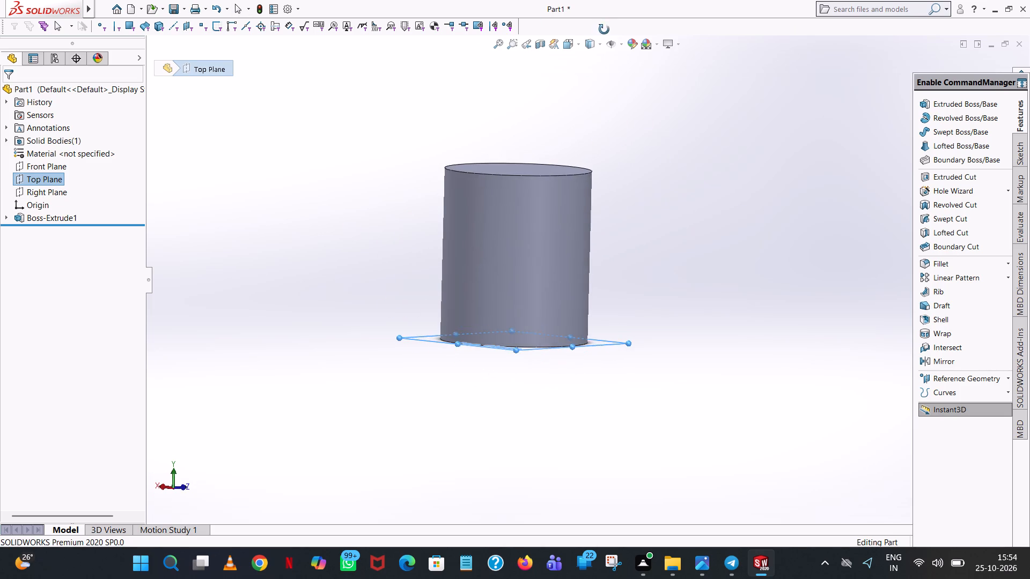
pyautogui.moveTo(604, 29); pyautogui.dragTo(612, 31, button='middle')
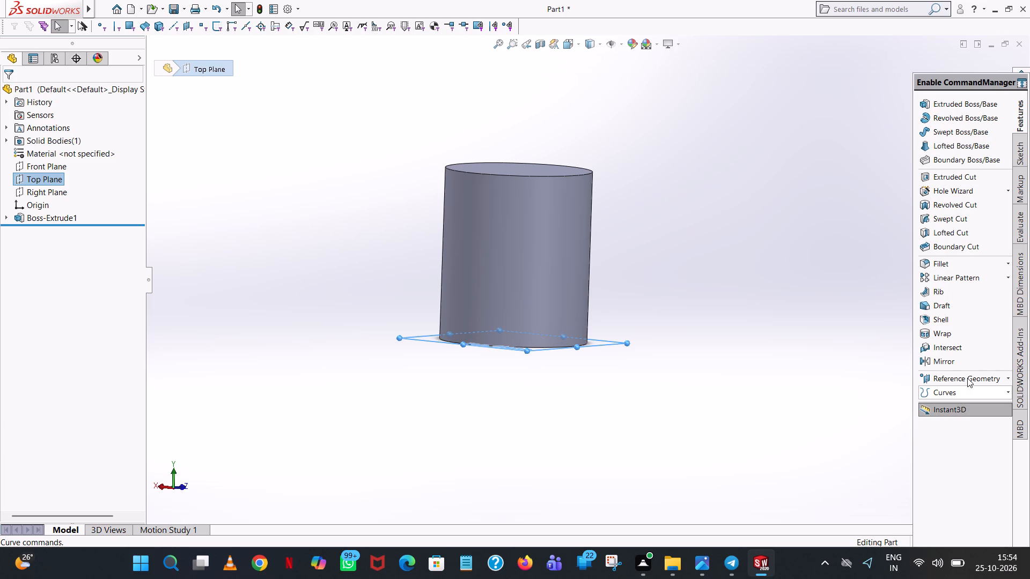
pyautogui.click(967, 378)
pyautogui.click(947, 378)
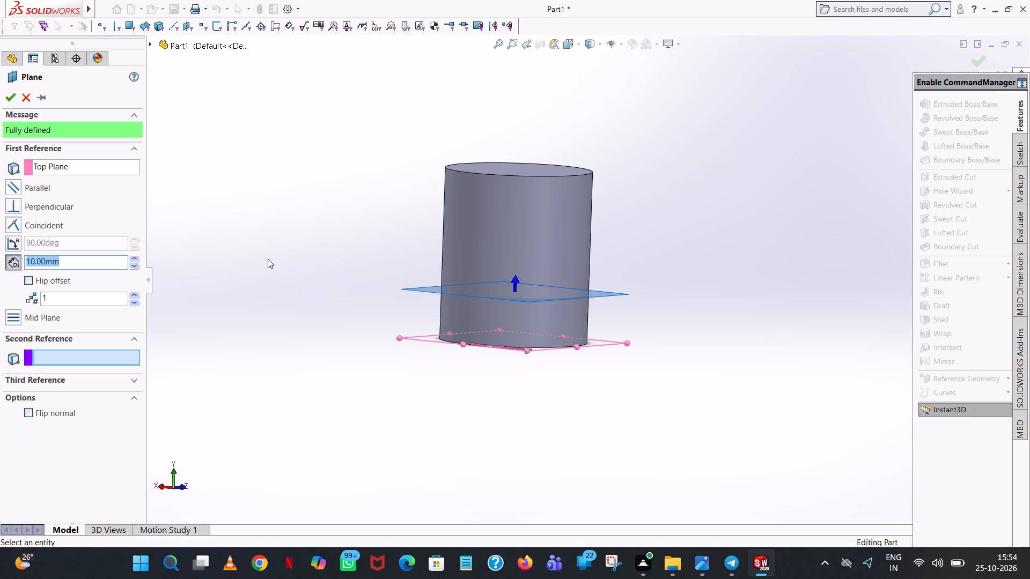
pyautogui.press('5')
pyautogui.press('Return')
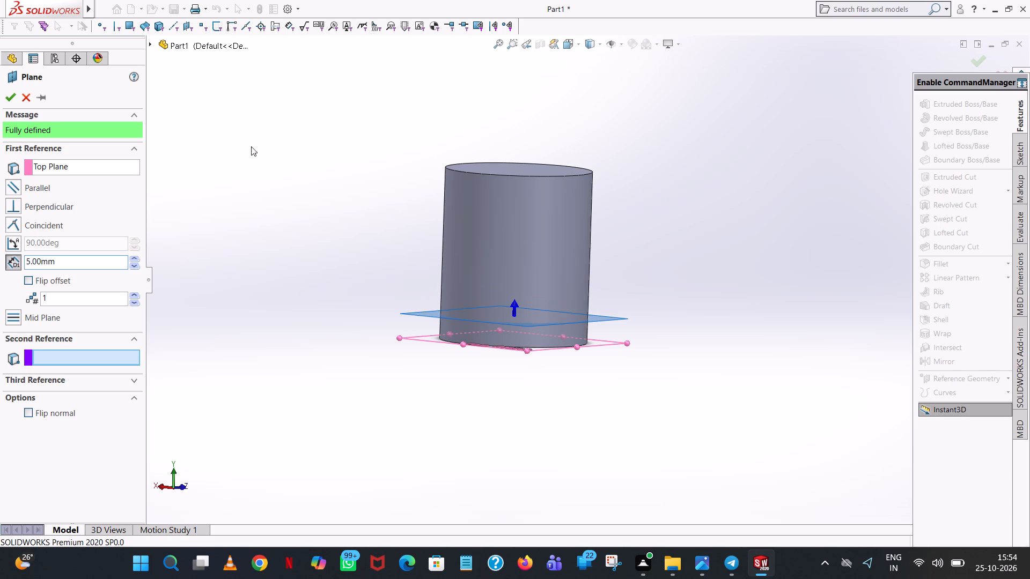
pyautogui.click(4, 101)
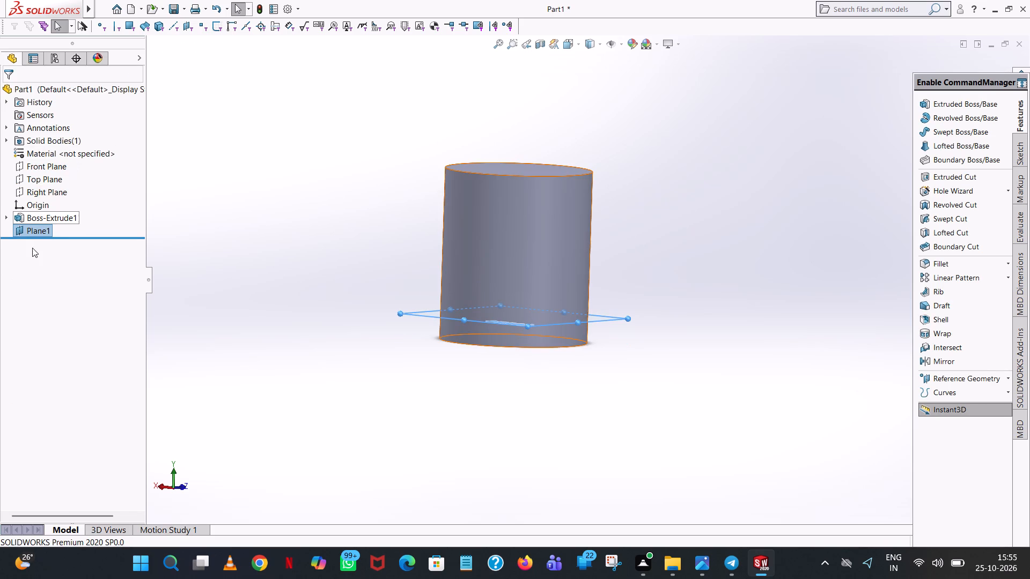
# Open a new sketch on the plane offset 5 mm from the Top Plane.
pyautogui.click(39, 237)
pyautogui.click(40, 231)
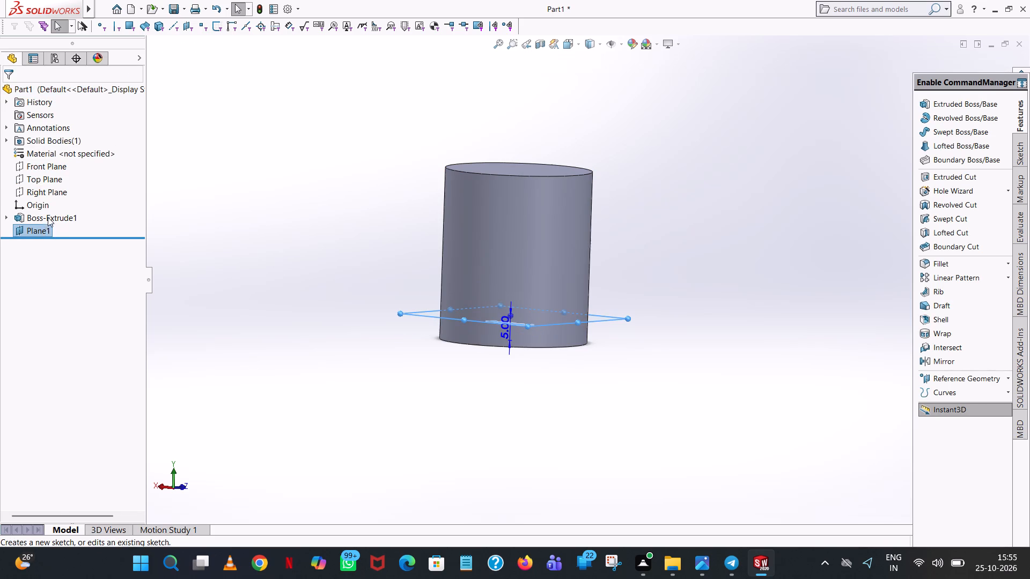
pyautogui.click(151, 212)
pyautogui.click(35, 229)
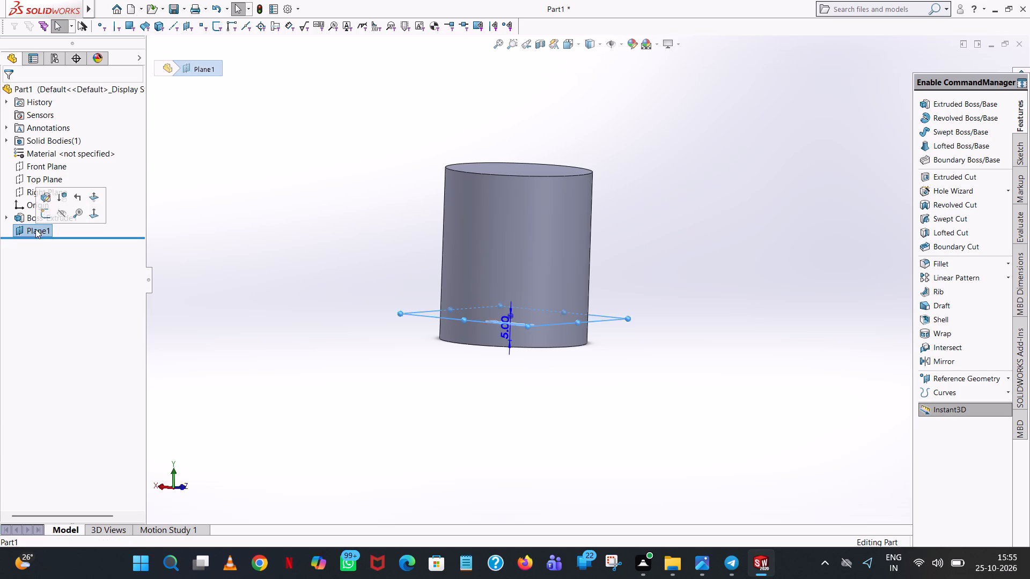
pyautogui.click(45, 216)
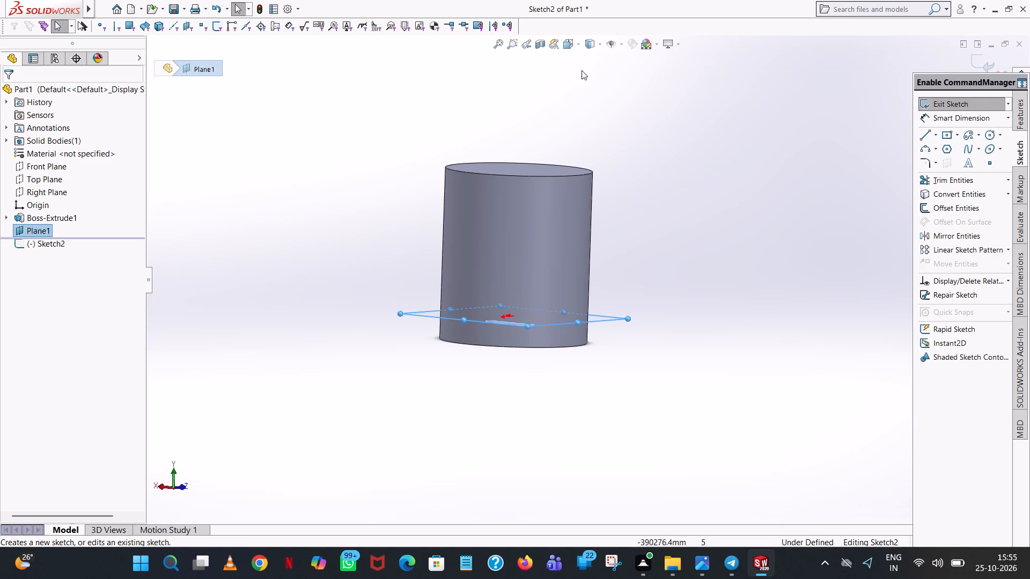
pyautogui.click(579, 43)
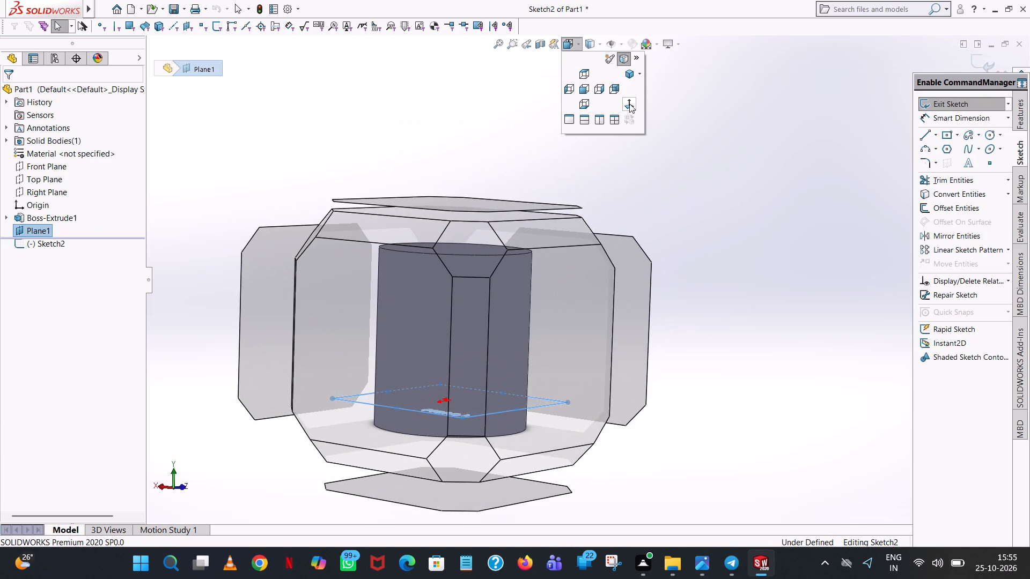
pyautogui.click(629, 103)
pyautogui.scroll(6, 599, 213)
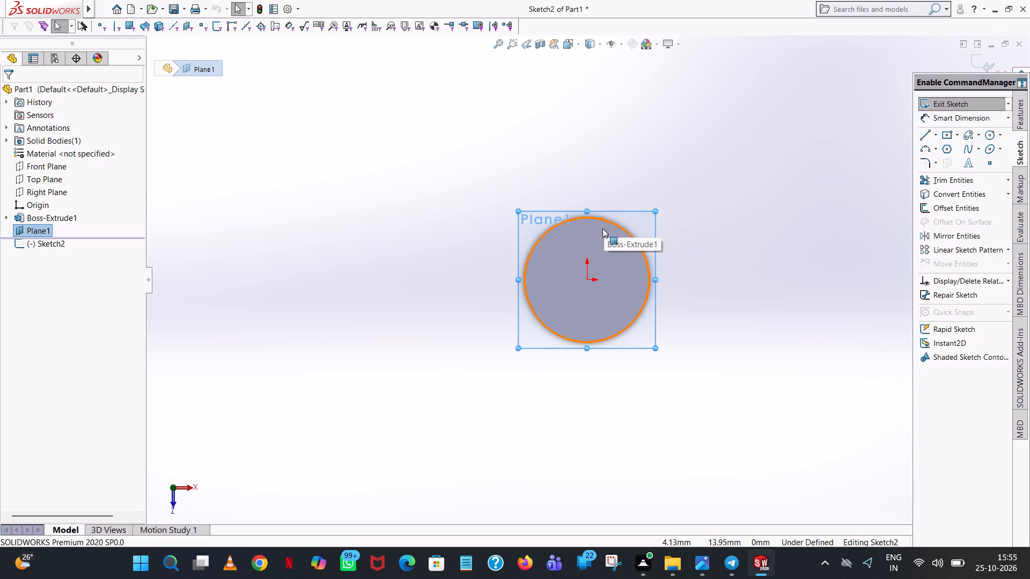
# Sketch a horizontal line from the origin in the negative X direction, with its length set to 74+20 mm.
pyautogui.click(923, 132)
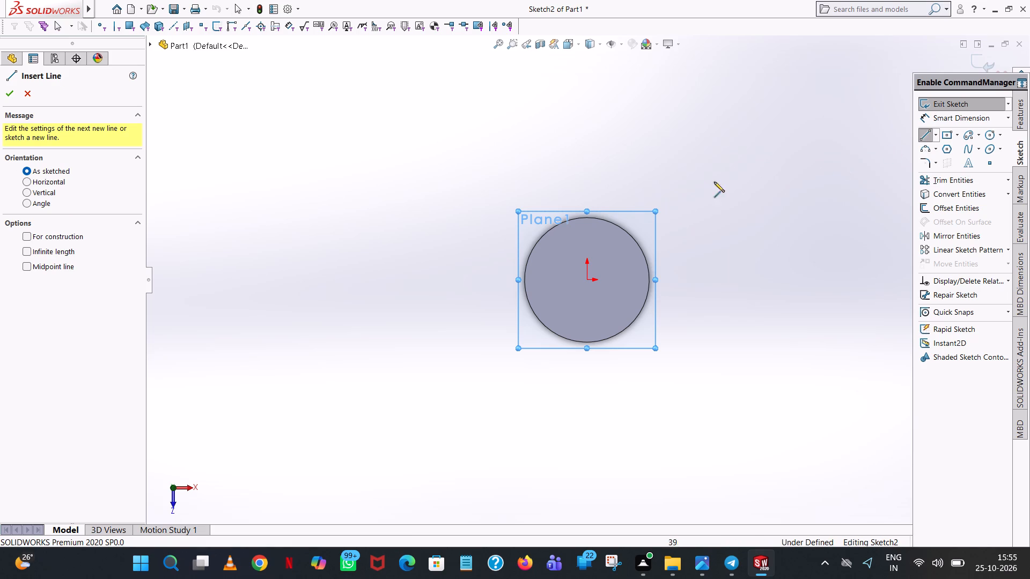
pyautogui.click(586, 279)
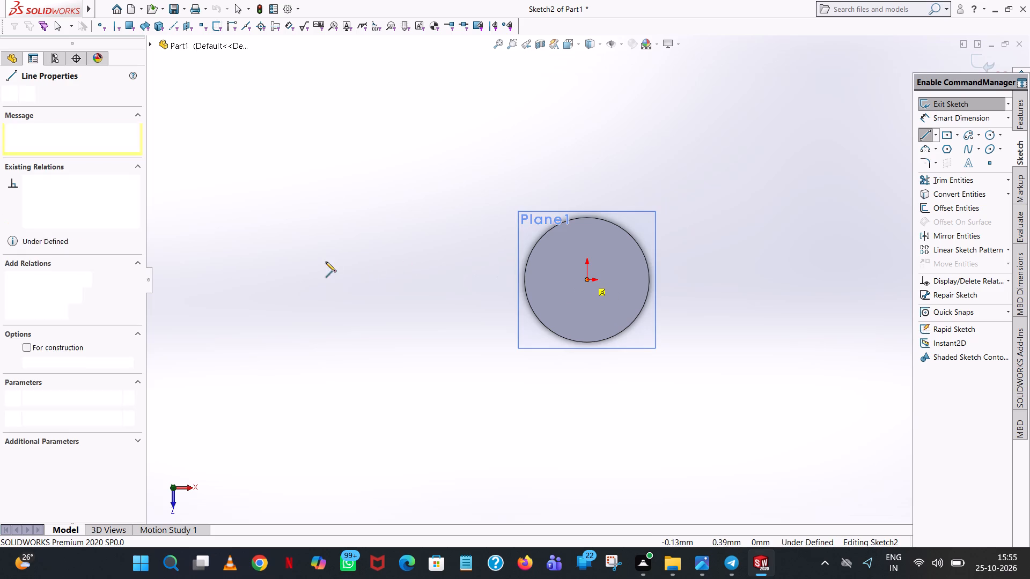
pyautogui.click(282, 277)
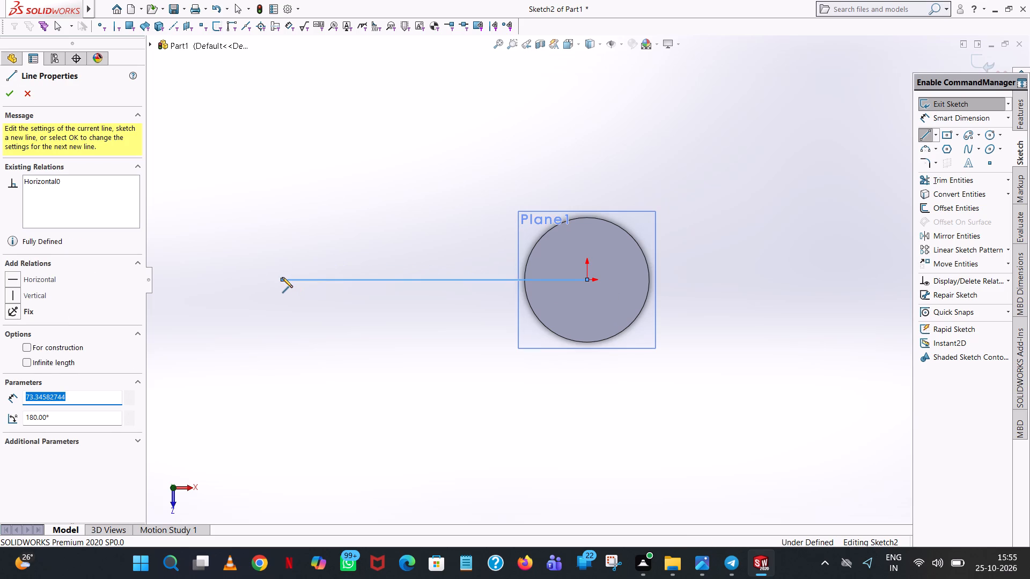
pyautogui.write('74')
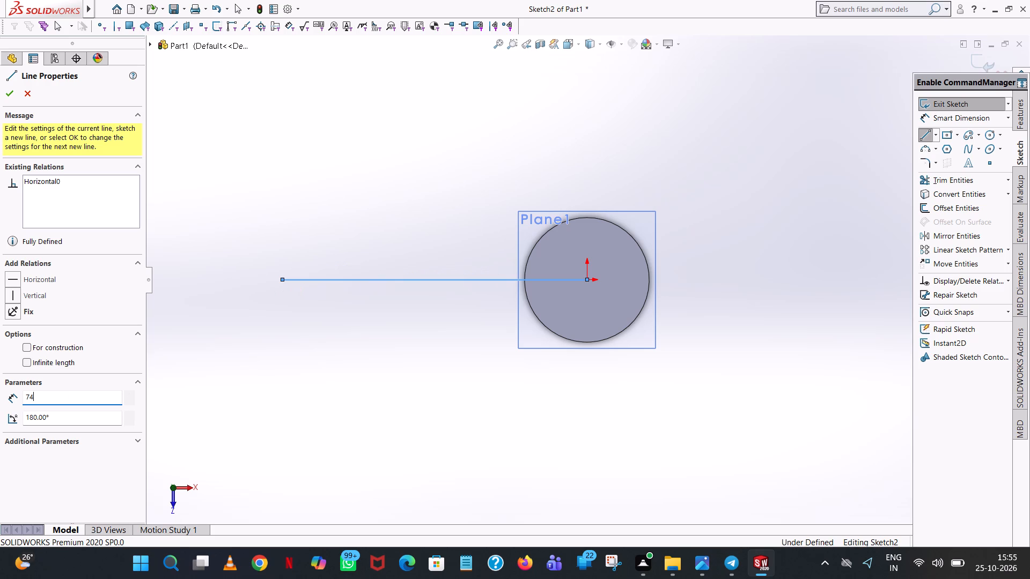
pyautogui.press('+')
pyautogui.write('20')
pyautogui.press('Return')
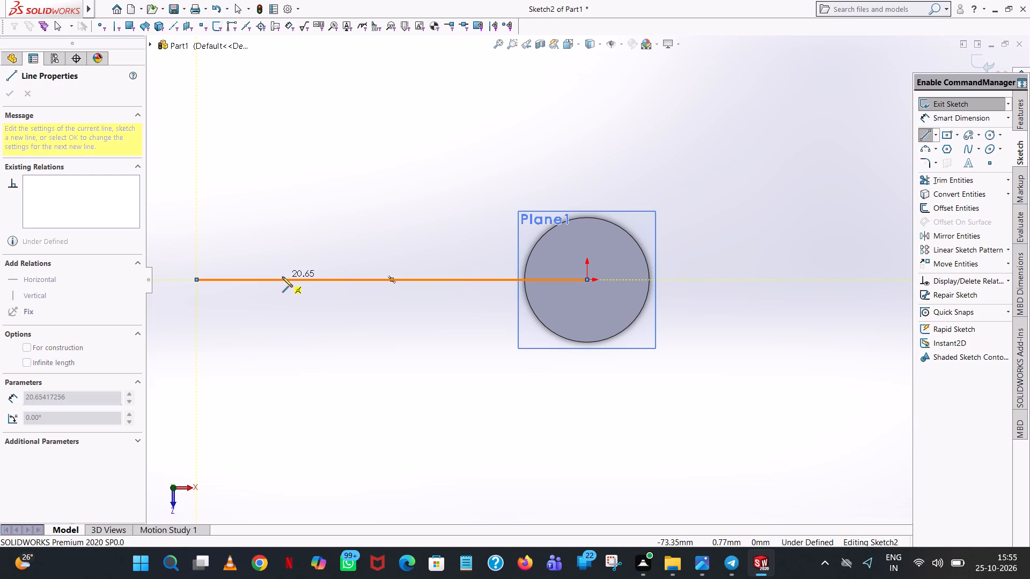
pyautogui.rightClick(282, 277)
pyautogui.click(315, 291)
pyautogui.click(317, 279)
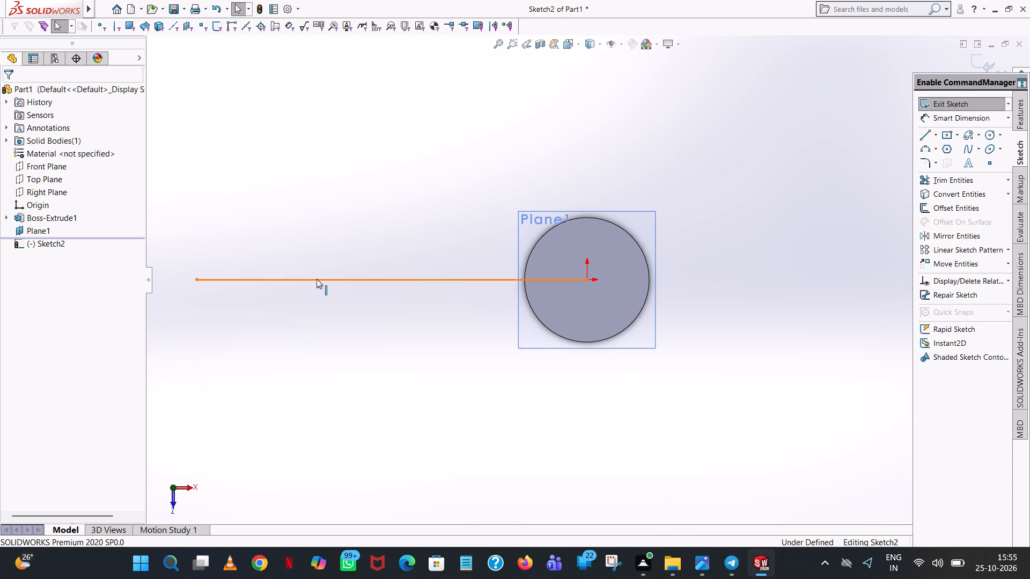
pyautogui.click(267, 211)
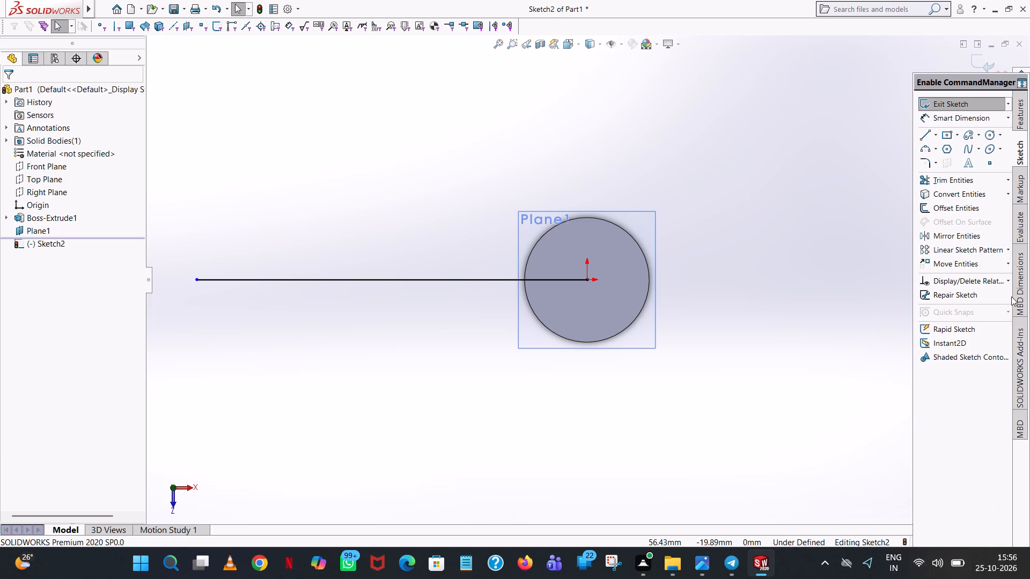
# Sketch a vertical line upward from the outer end of the horizontal centre line, with its length set to 45/2 mm.
pyautogui.click(923, 137)
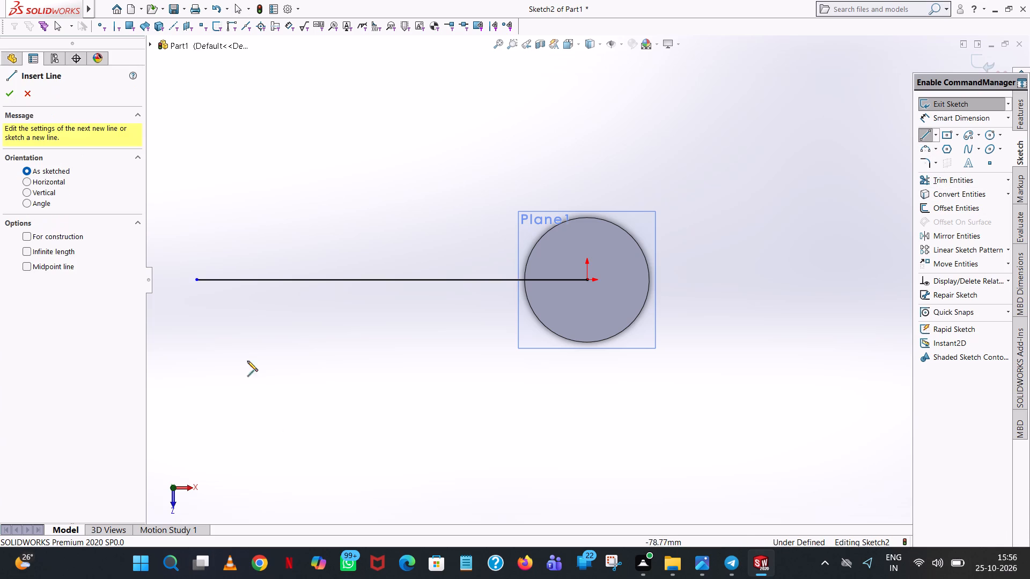
pyautogui.click(196, 279)
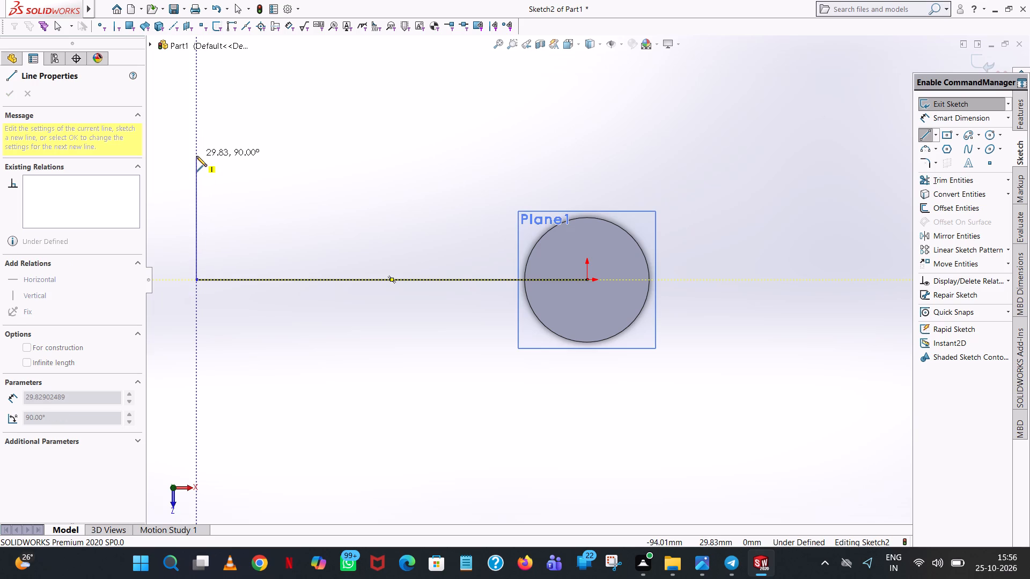
pyautogui.click(196, 156)
pyautogui.write('45/')
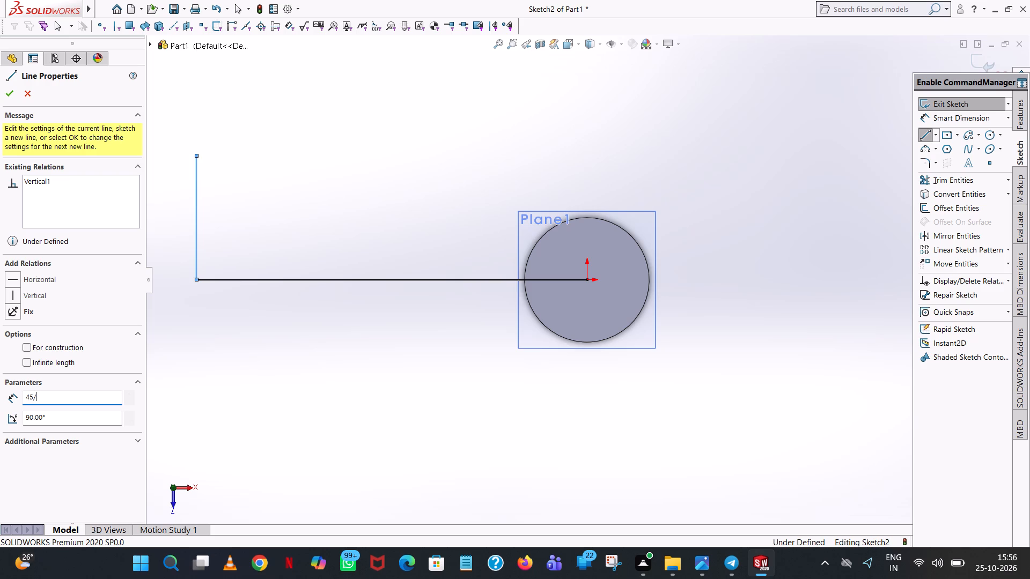
pyautogui.press('2')
pyautogui.press('Return')
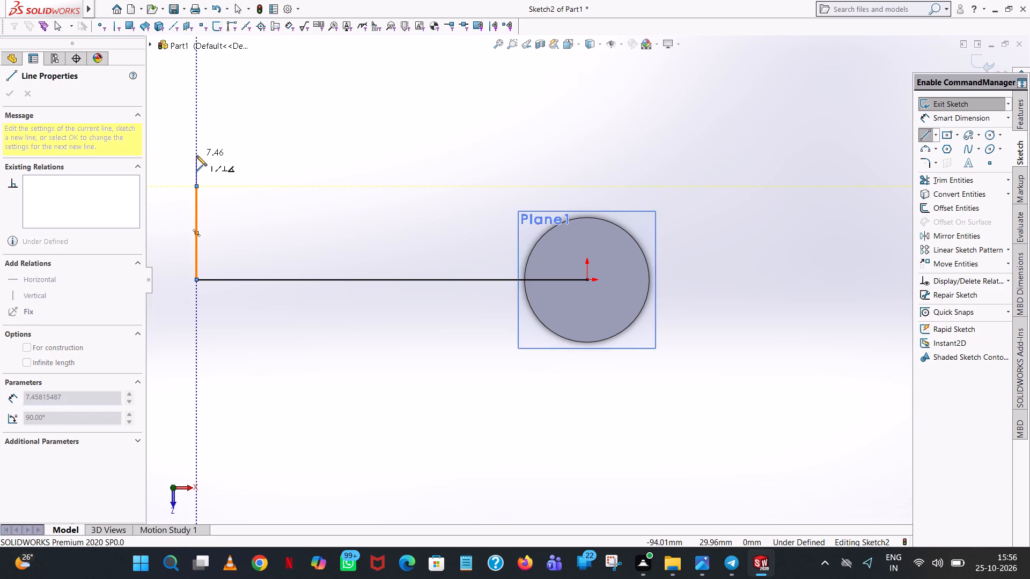
# Continue with a horizontal line from the vertical line's upper end toward the cylinder, with its length set to 20+40 mm.
pyautogui.click(369, 187)
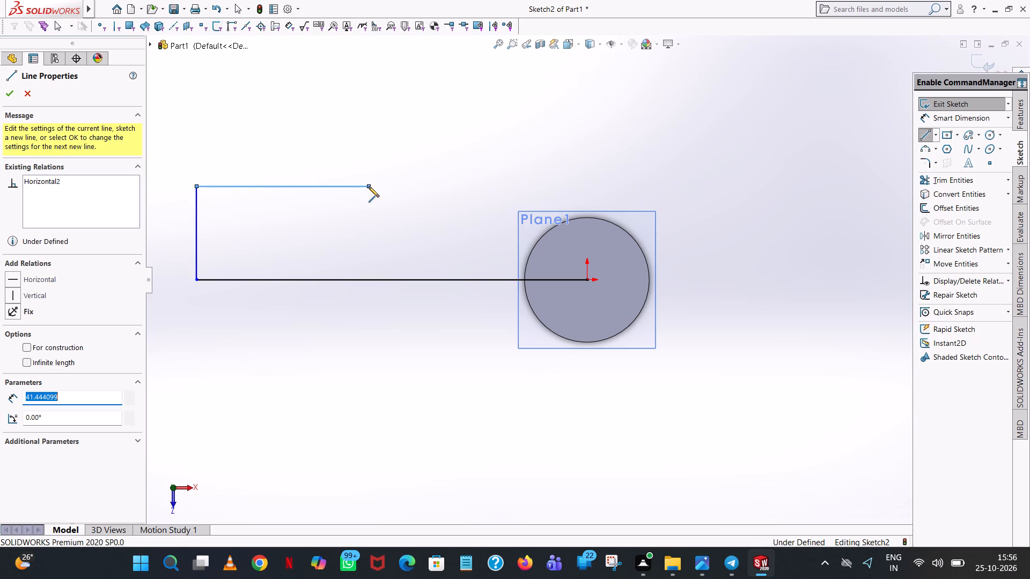
pyautogui.write('20')
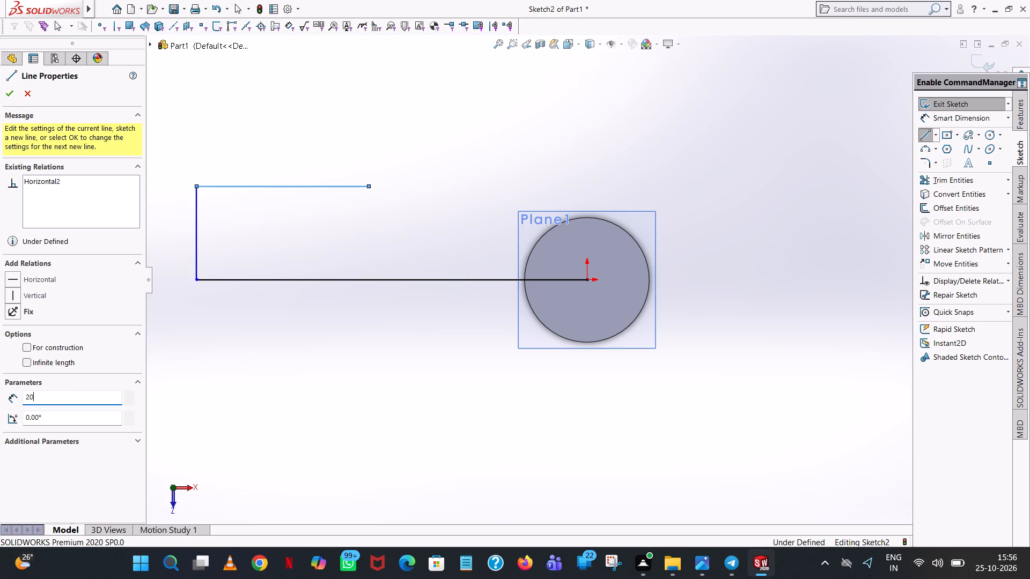
pyautogui.press('+')
pyautogui.press('4')
pyautogui.press('0')
pyautogui.press('Return')
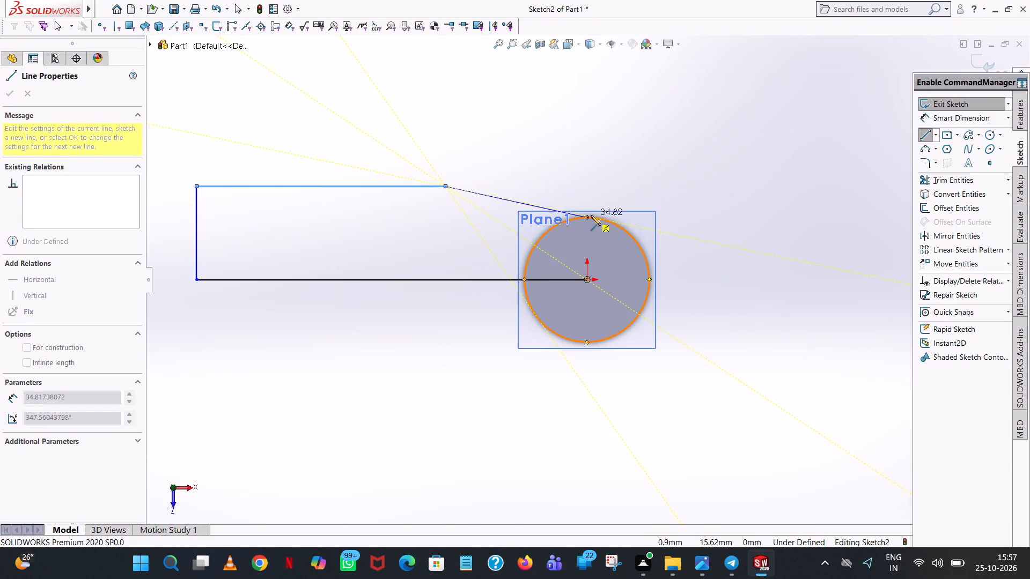
# Finish the upper profile with a slanted line about 37 mm long ending on the cylinder's circular edge.
pyautogui.scroll(-5, 591, 216)
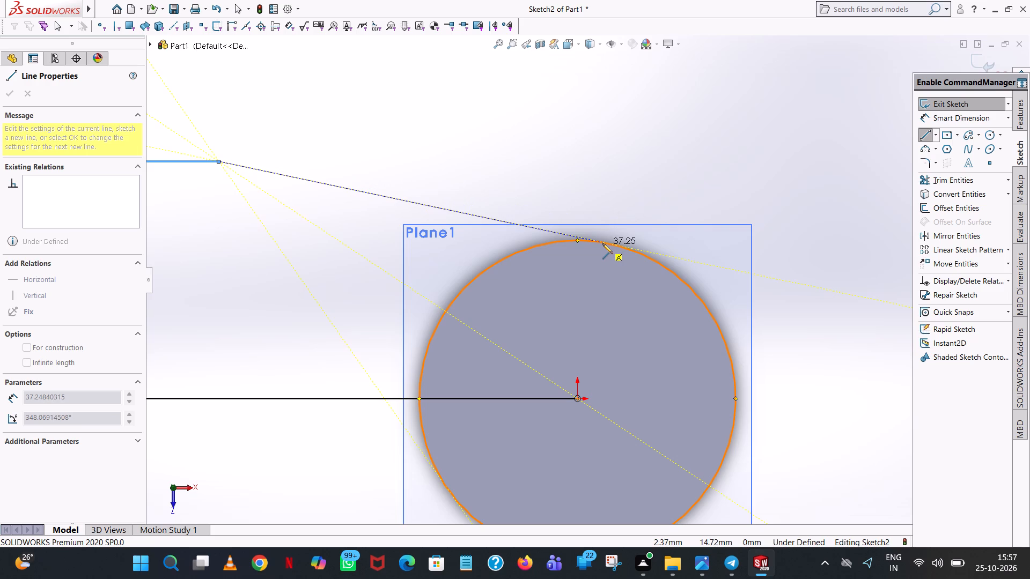
pyautogui.click(602, 243)
pyautogui.rightClick(602, 243)
pyautogui.click(622, 254)
# Sketch a 45/2 mm vertical line downward from the centre line's outer end and a 60 mm horizontal line toward the cylinder.
pyautogui.scroll(3, 636, 328)
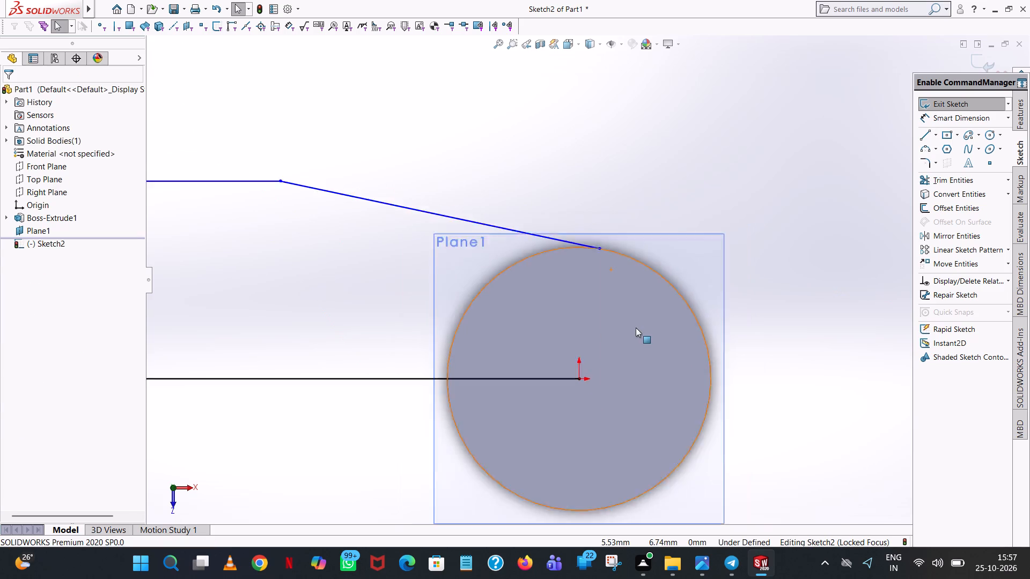
pyautogui.scroll(4, 636, 328)
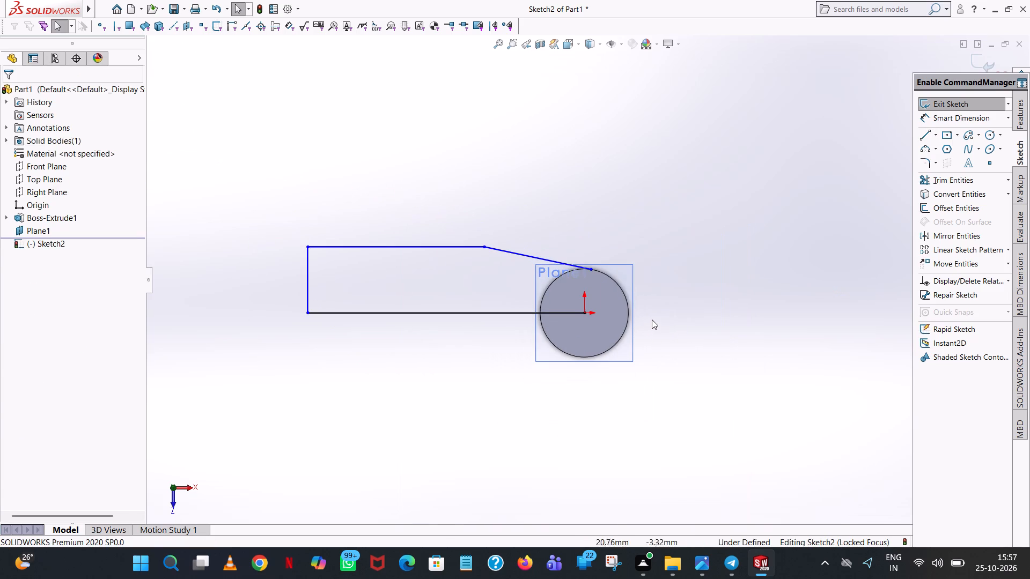
pyautogui.click(923, 138)
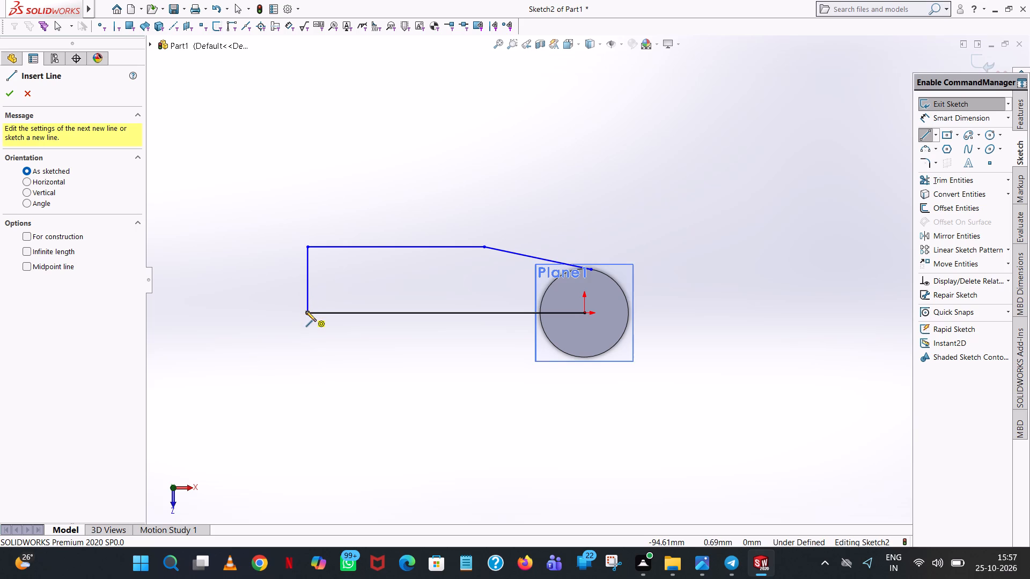
pyautogui.click(307, 312)
pyautogui.click(308, 380)
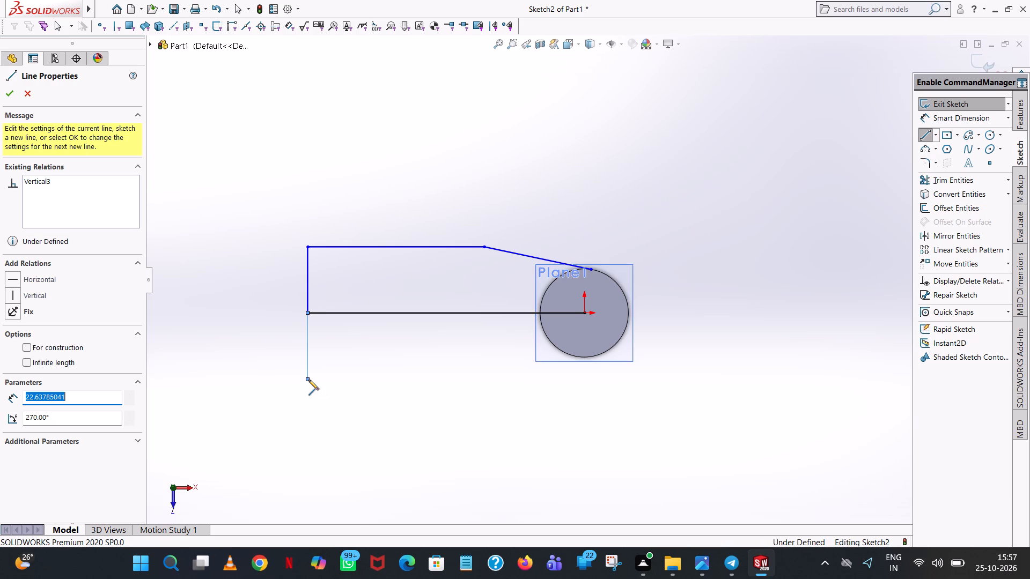
pyautogui.write('45/2')
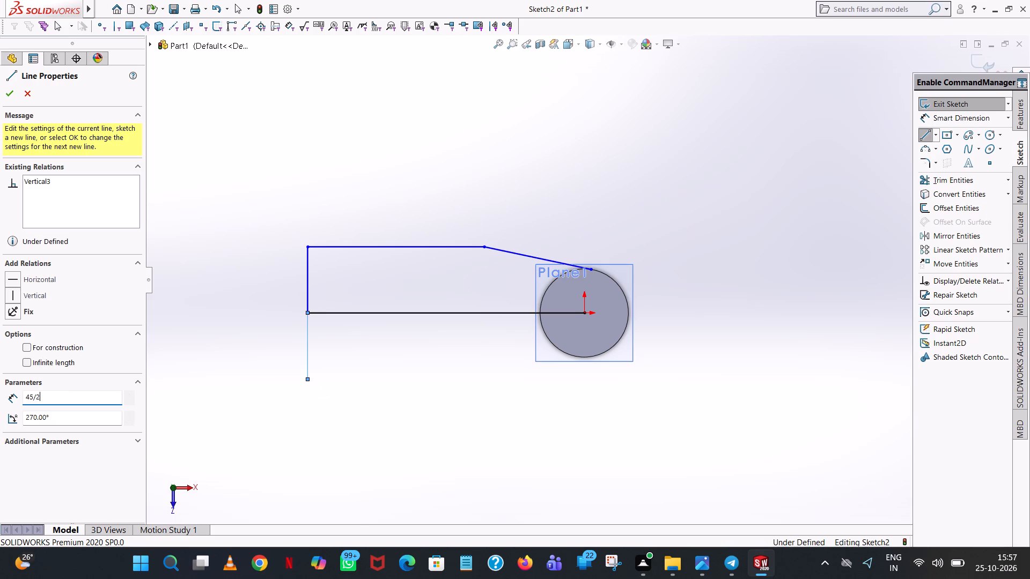
pyautogui.press('Return')
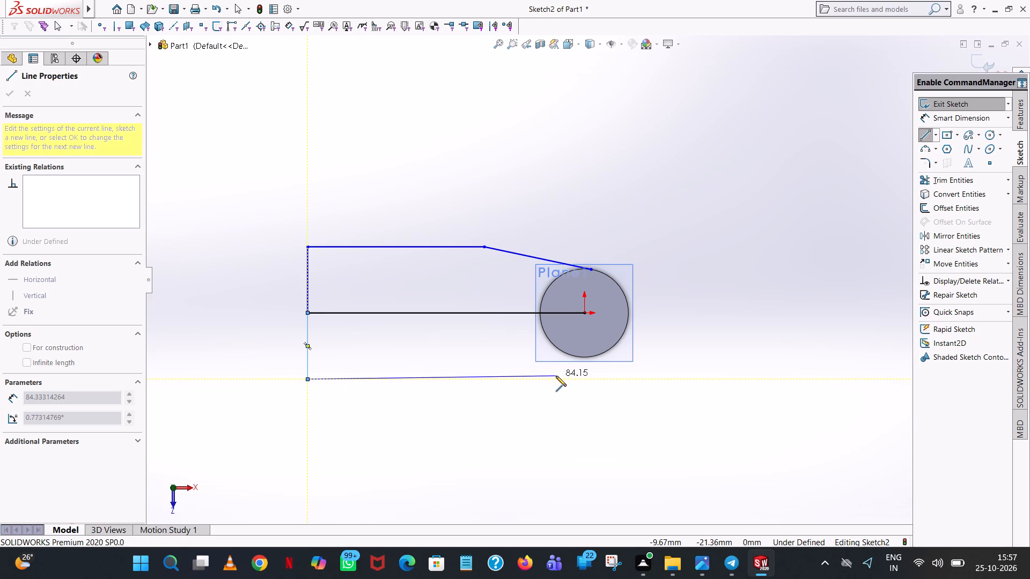
pyautogui.click(484, 379)
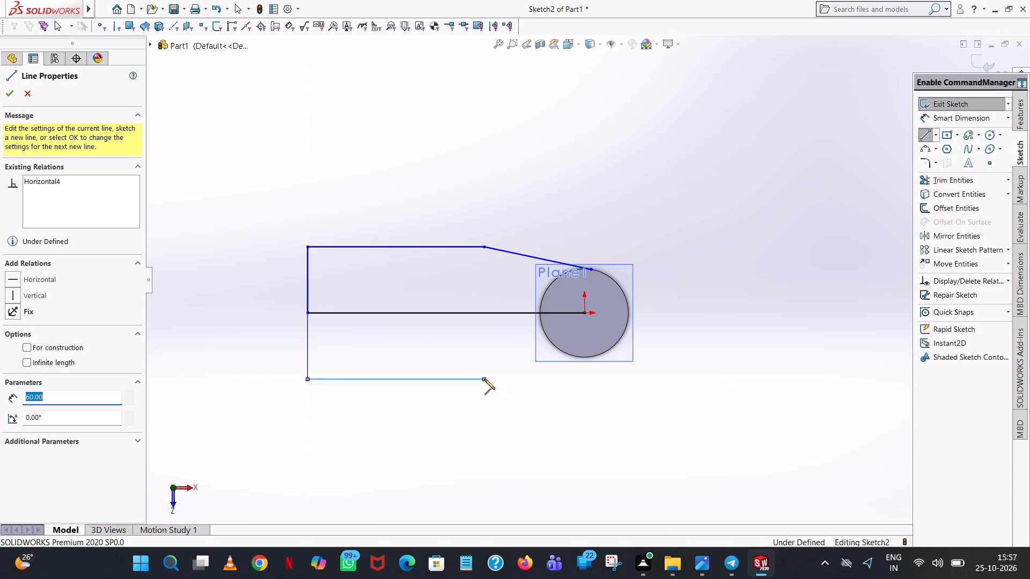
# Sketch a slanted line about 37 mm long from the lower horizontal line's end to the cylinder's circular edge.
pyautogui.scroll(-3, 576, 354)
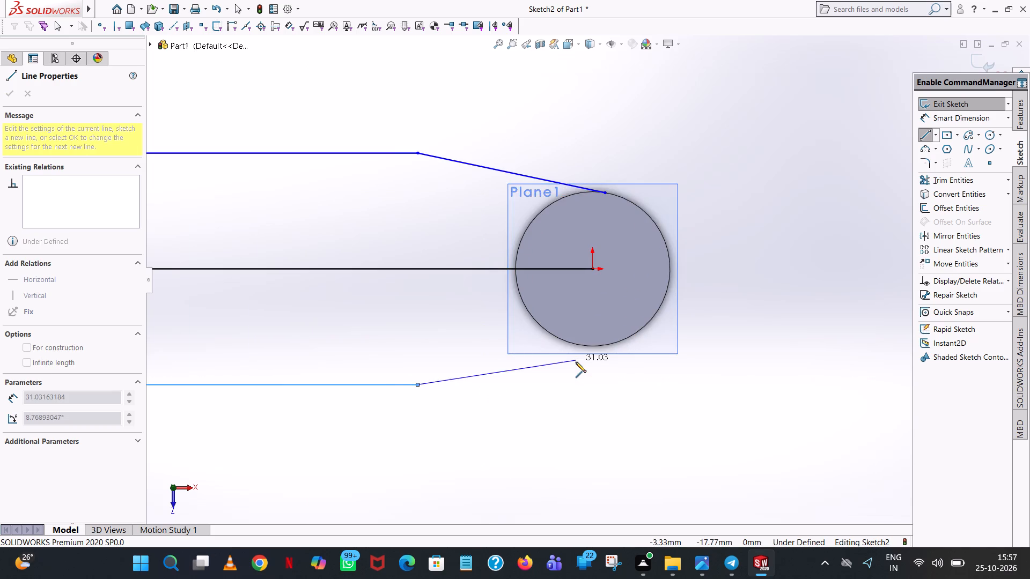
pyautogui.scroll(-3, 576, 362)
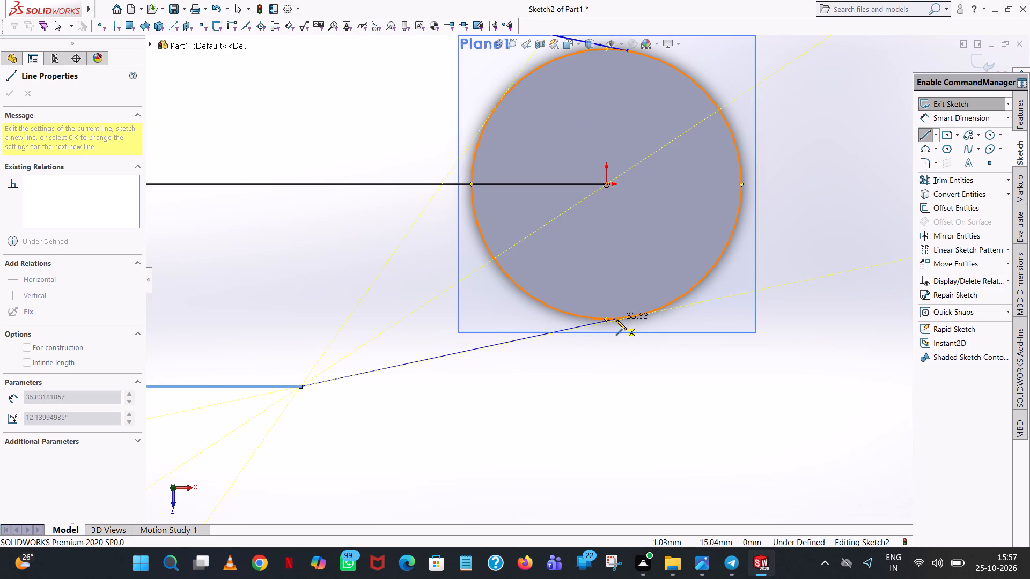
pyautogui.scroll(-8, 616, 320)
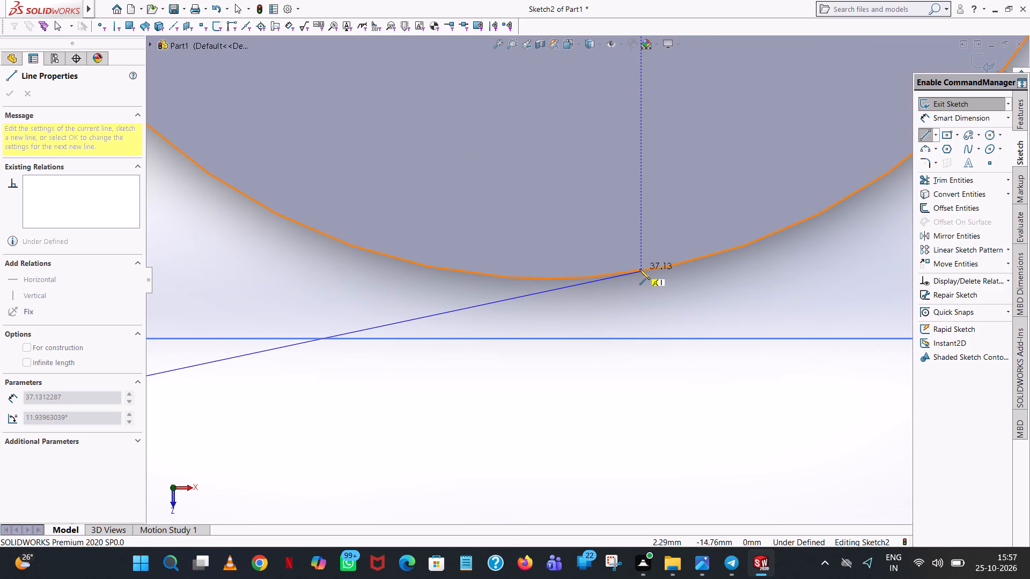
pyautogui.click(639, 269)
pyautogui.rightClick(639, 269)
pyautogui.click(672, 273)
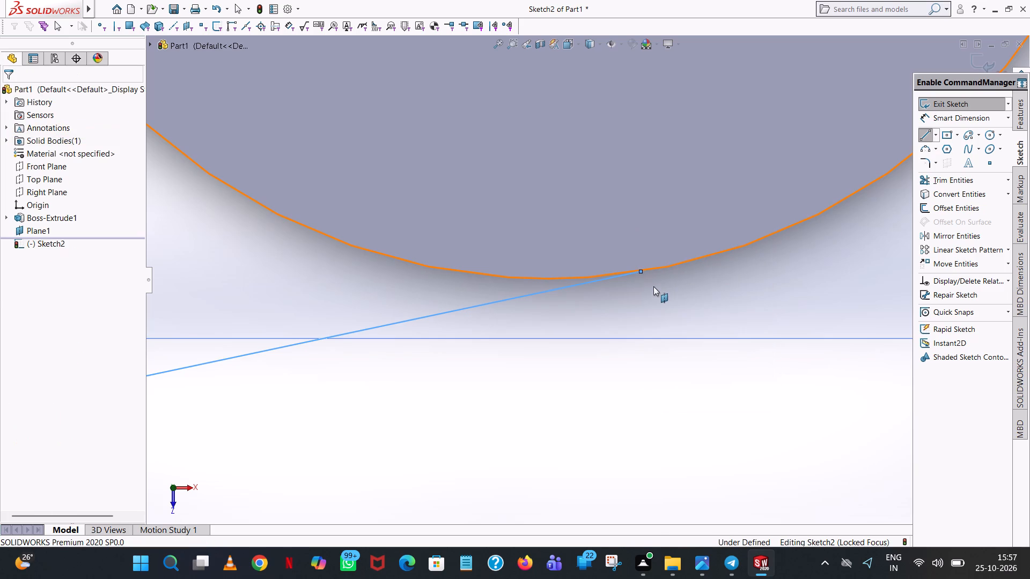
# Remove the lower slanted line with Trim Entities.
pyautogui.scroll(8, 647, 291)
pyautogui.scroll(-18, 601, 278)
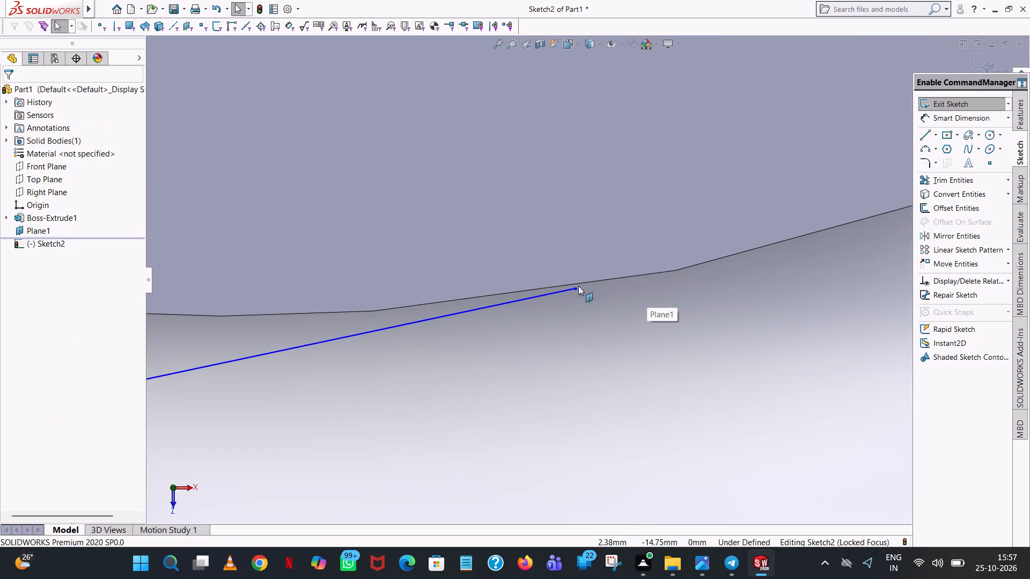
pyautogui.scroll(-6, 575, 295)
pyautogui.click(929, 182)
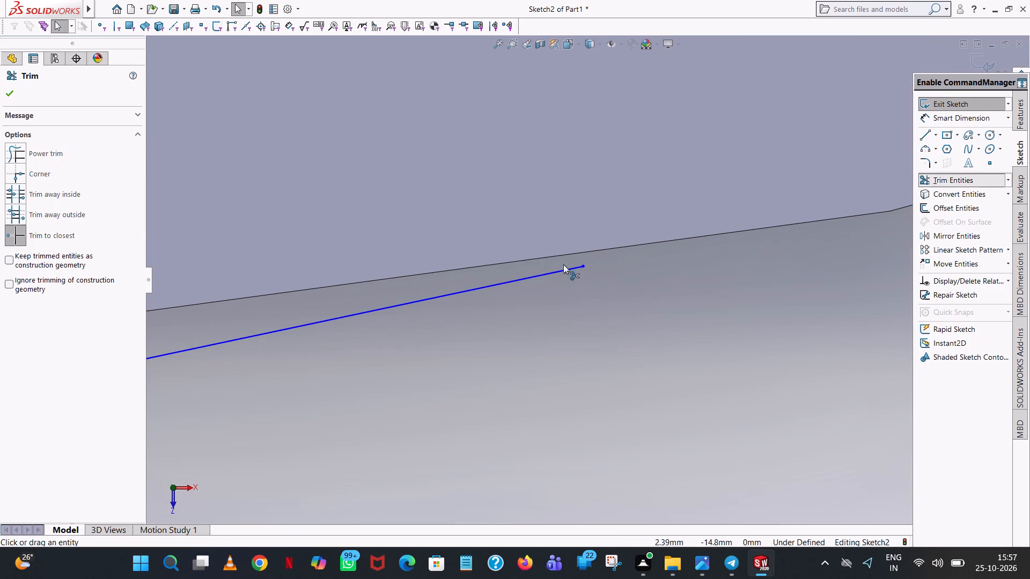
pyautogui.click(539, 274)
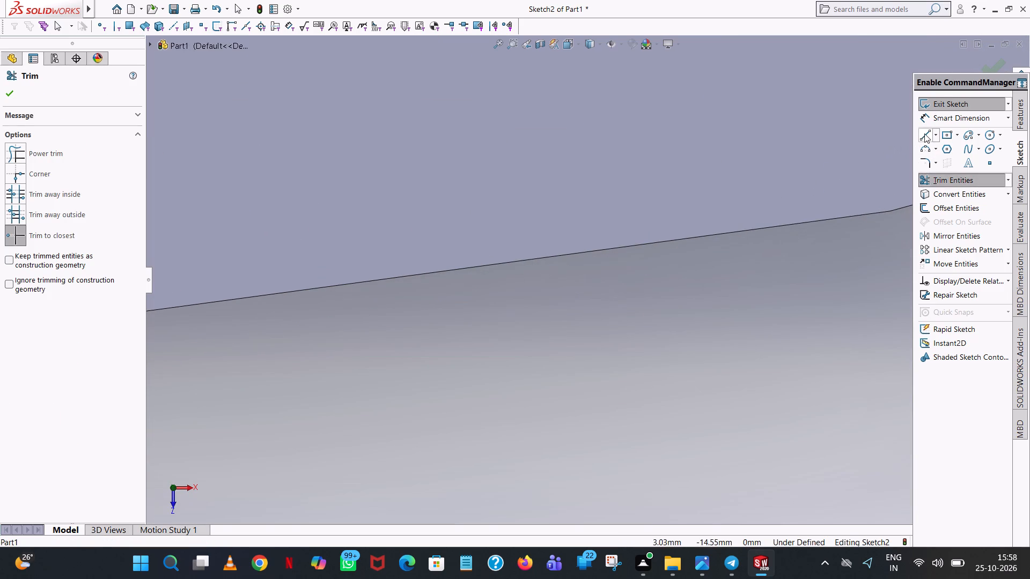
# Sketch a slanted line about 38 mm long from the lower horizontal line's end to the cylinder's circular edge.
pyautogui.click(924, 133)
pyautogui.scroll(20, 300, 296)
pyautogui.scroll(14, 300, 296)
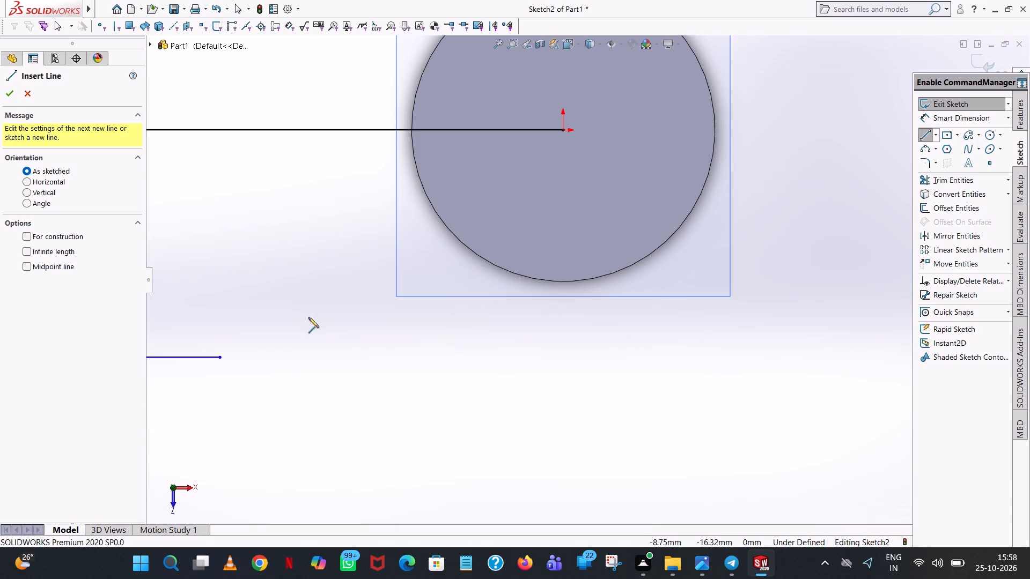
pyautogui.click(218, 360)
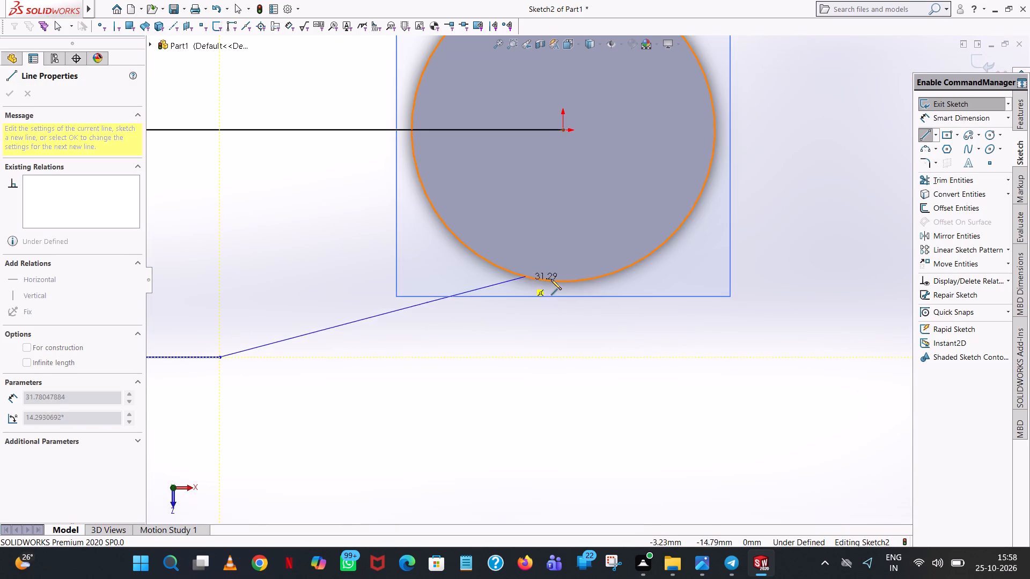
pyautogui.scroll(-7, 578, 286)
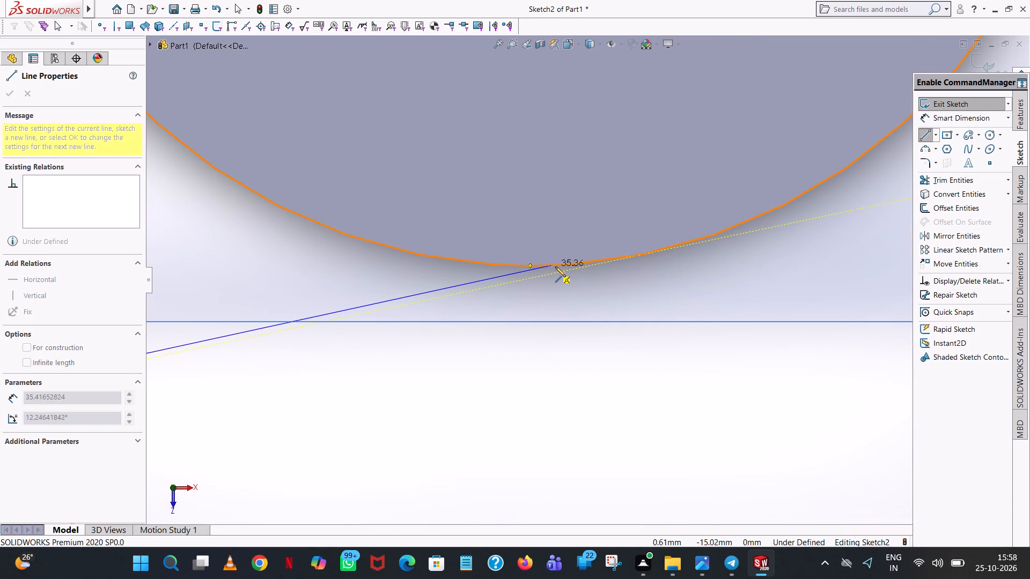
pyautogui.click(645, 253)
pyautogui.rightClick(645, 253)
pyautogui.click(666, 256)
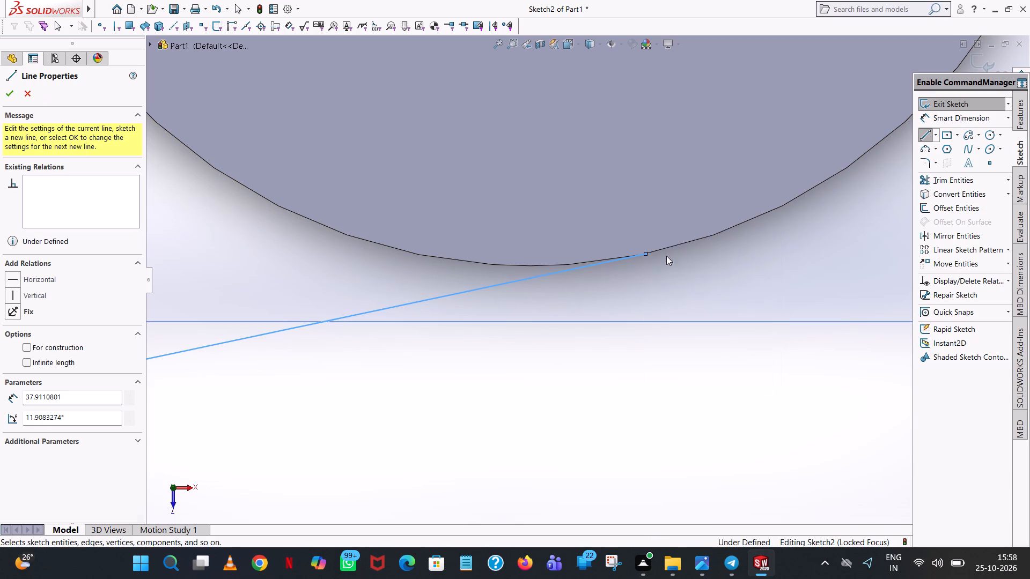
# Sketch a circle centred on the origin that passes through the upper slanted line's end on the cylinder's edge.
pyautogui.click(989, 132)
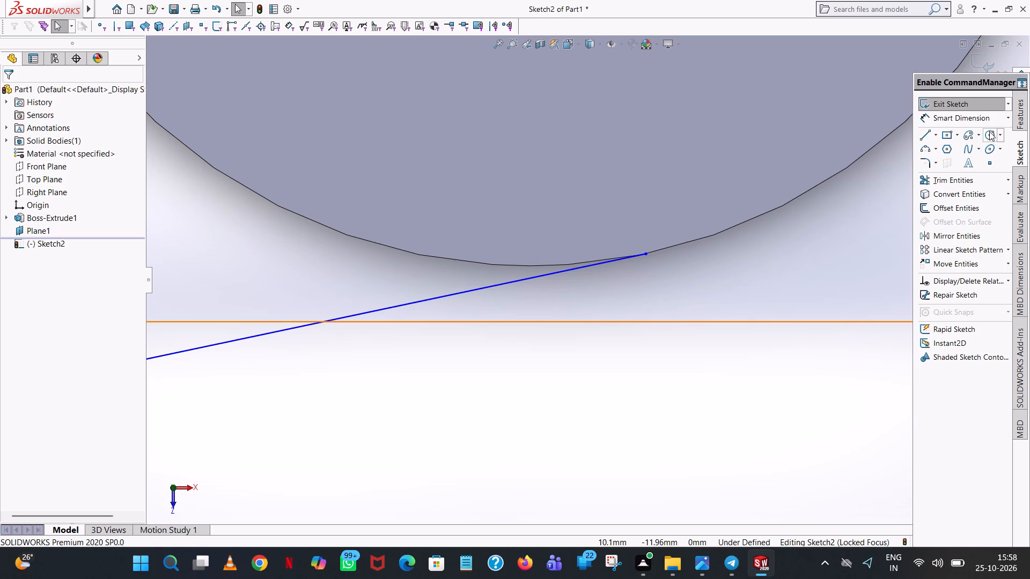
pyautogui.scroll(11, 626, 116)
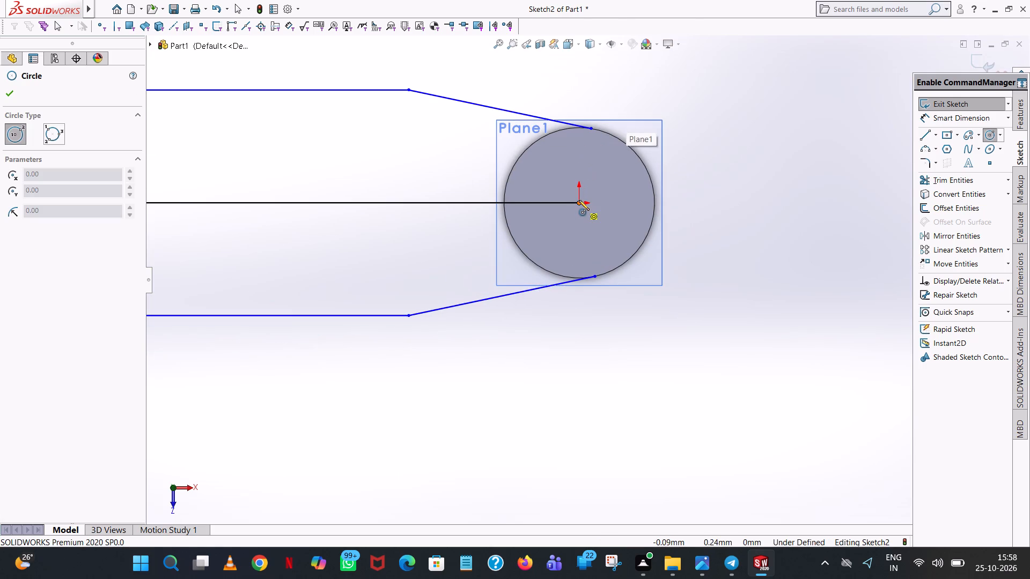
pyautogui.click(578, 201)
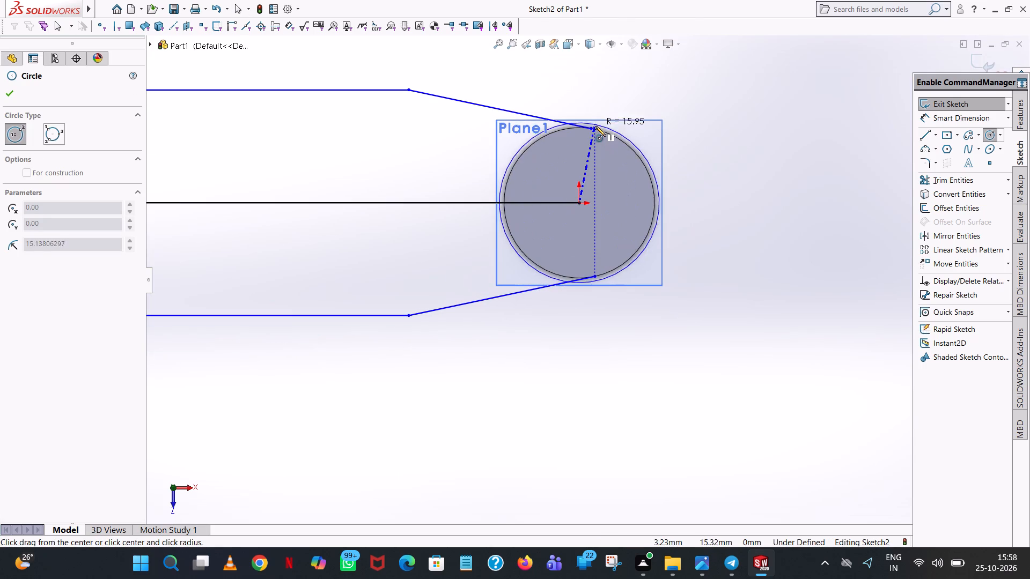
pyautogui.click(595, 128)
pyautogui.rightClick(595, 128)
pyautogui.click(638, 140)
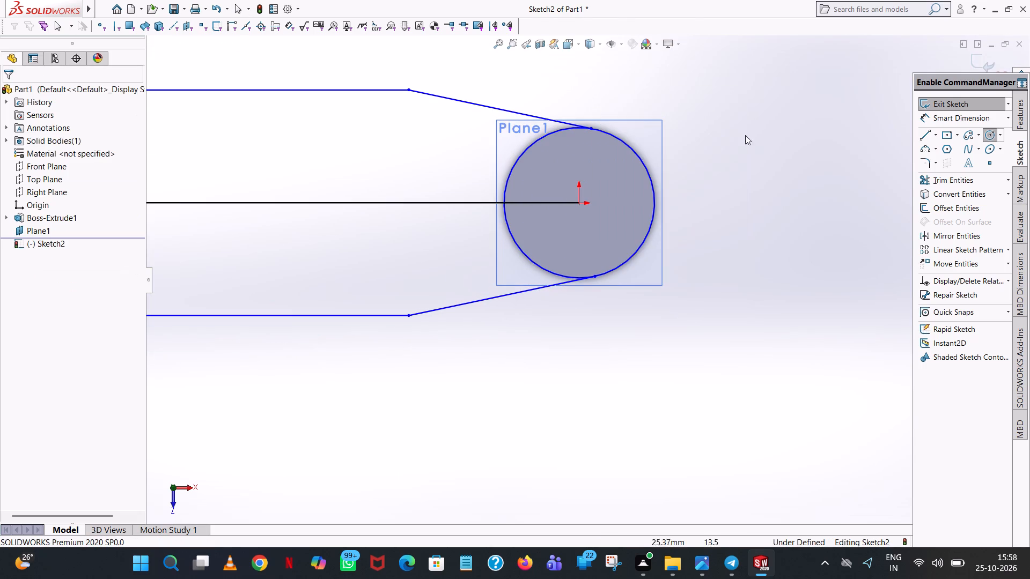
# Trim away the circle's outer arc between the slanted lines' ends and the whole horizontal centre line.
pyautogui.click(980, 176)
pyautogui.click(649, 172)
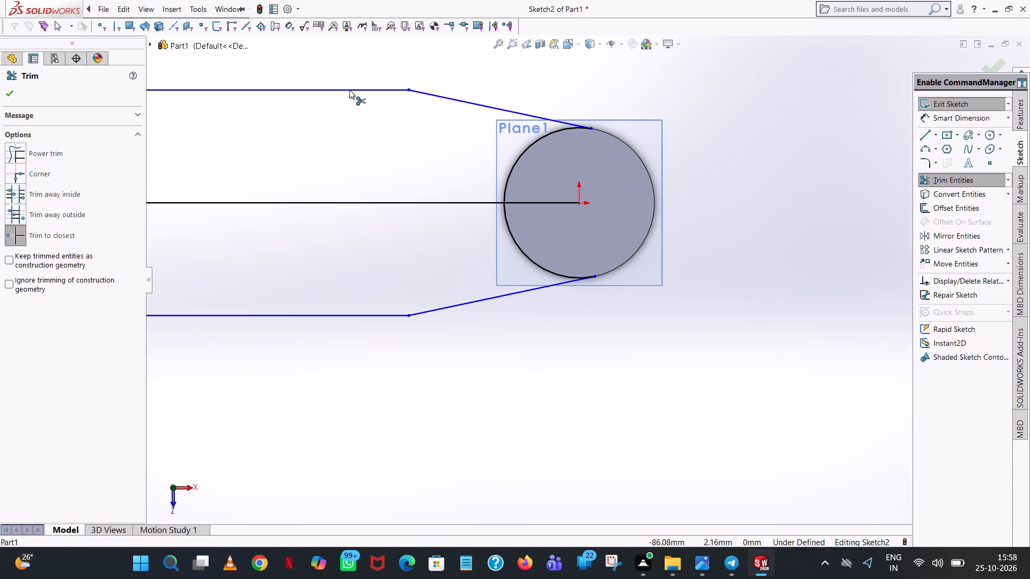
pyautogui.click(371, 199)
pyautogui.click(364, 204)
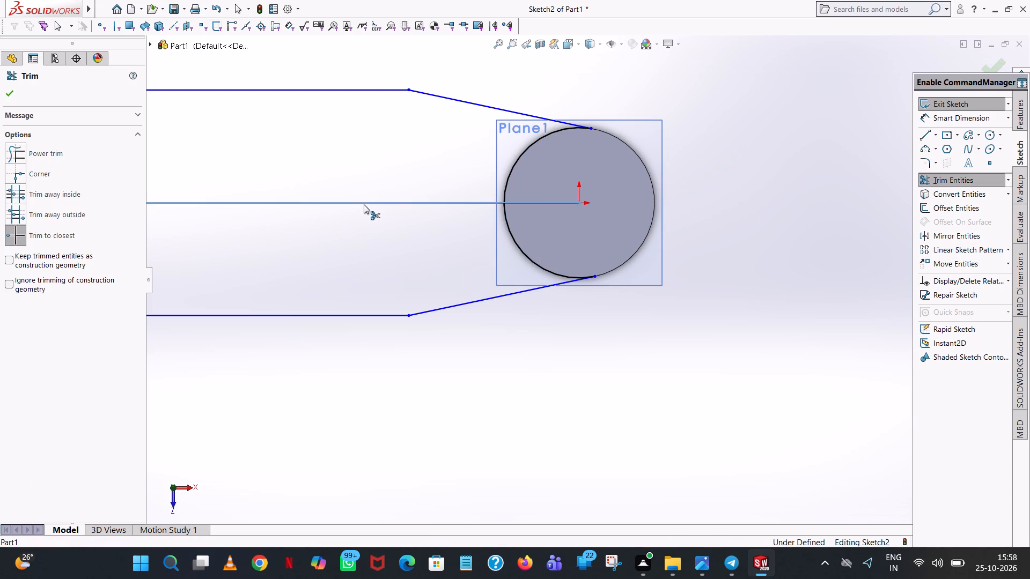
pyautogui.click(526, 200)
# Dimension the profile's overall height between the two corners of its wide vertical end.
pyautogui.scroll(2, 333, 197)
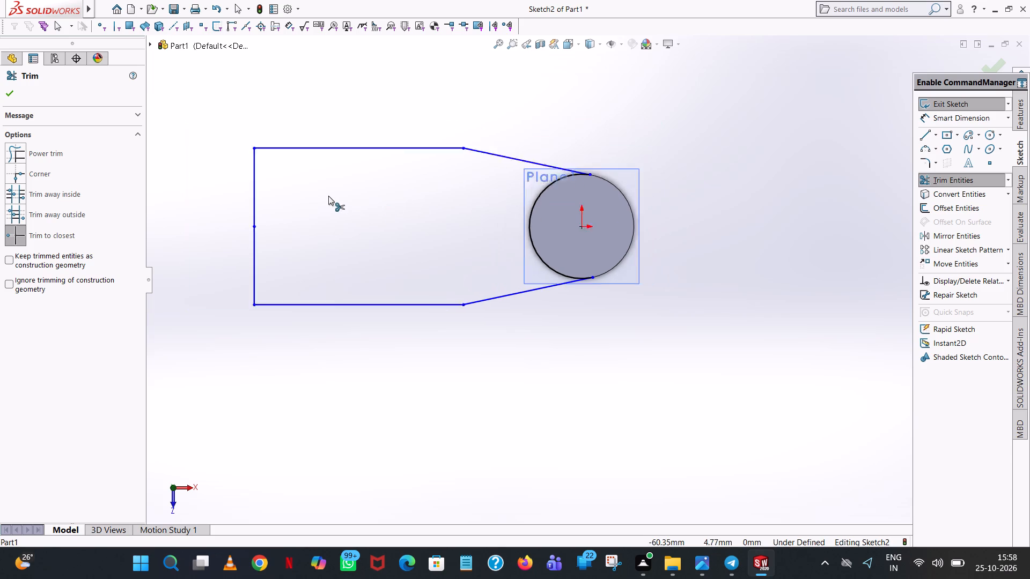
pyautogui.scroll(3, 328, 196)
pyautogui.click(975, 121)
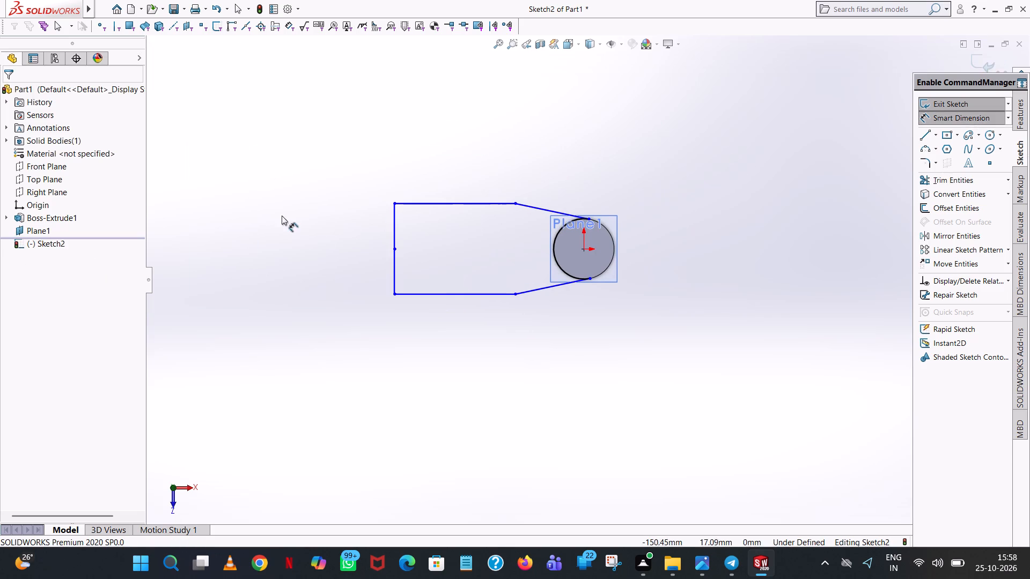
pyautogui.click(394, 294)
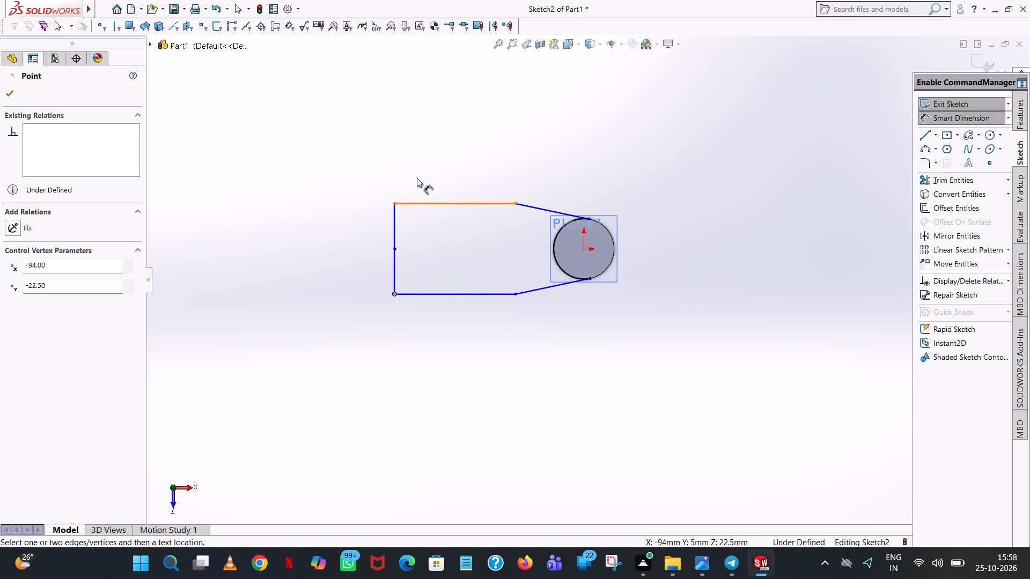
pyautogui.click(395, 203)
pyautogui.click(276, 218)
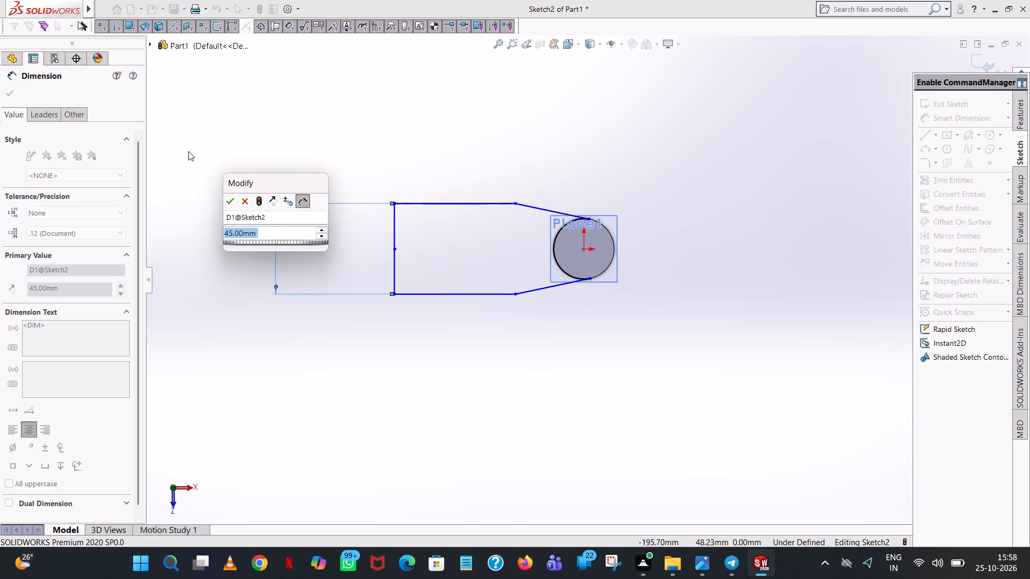
pyautogui.click(229, 200)
pyautogui.click(669, 78)
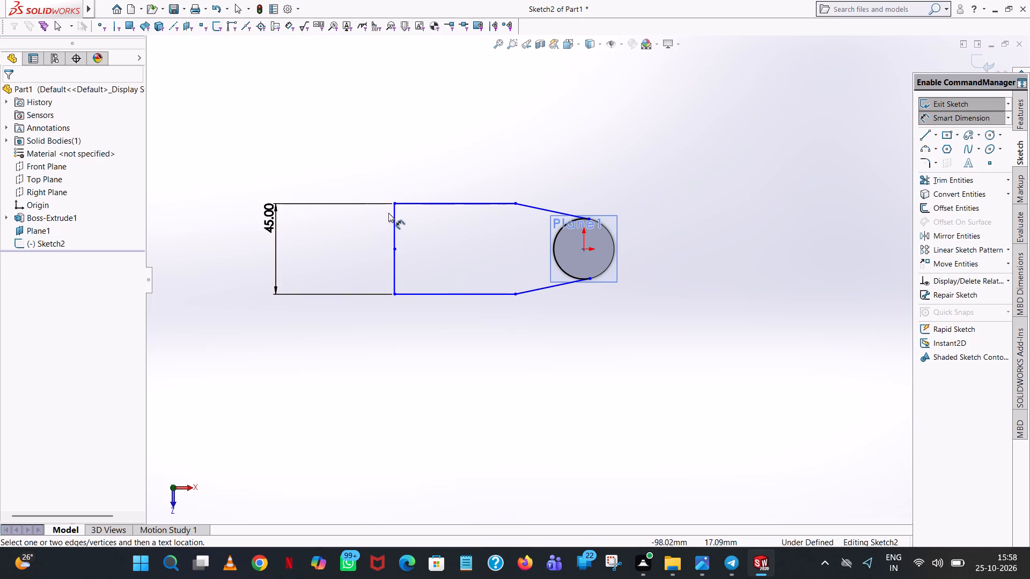
# Dimension the length of the profile's upper horizontal line between its two endpoints.
pyautogui.click(395, 203)
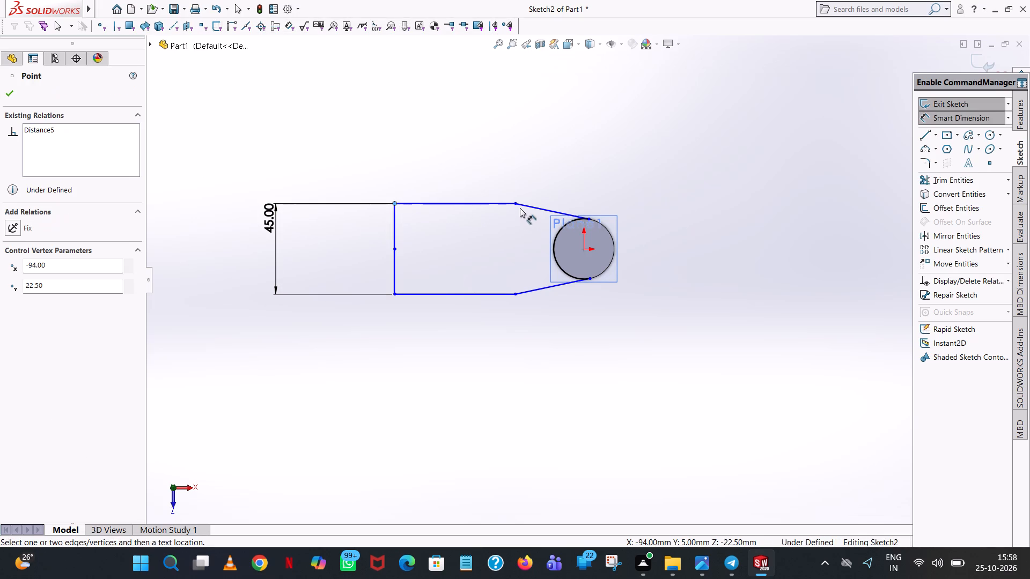
pyautogui.click(517, 204)
pyautogui.click(501, 128)
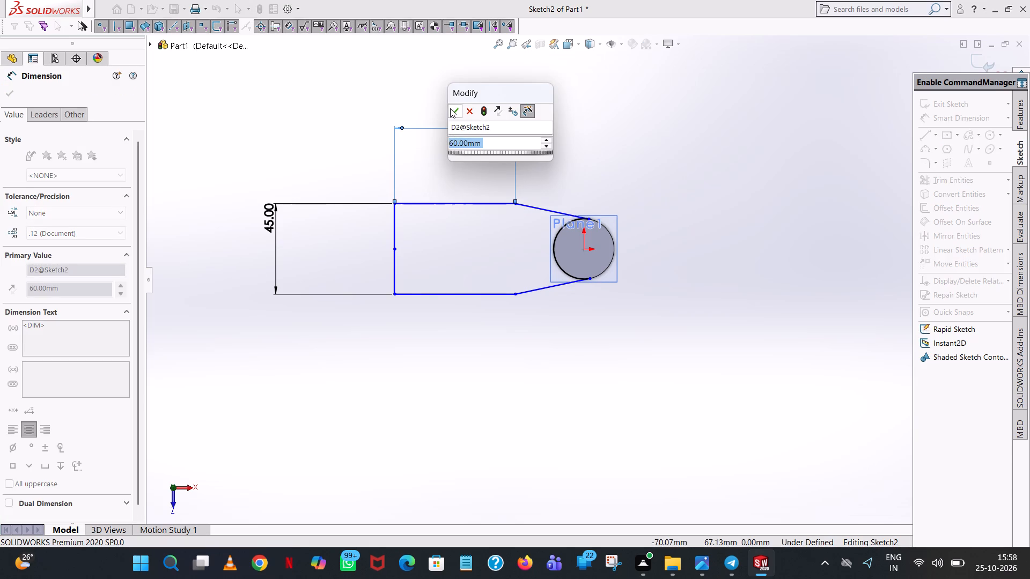
pyautogui.click(450, 108)
pyautogui.click(307, 150)
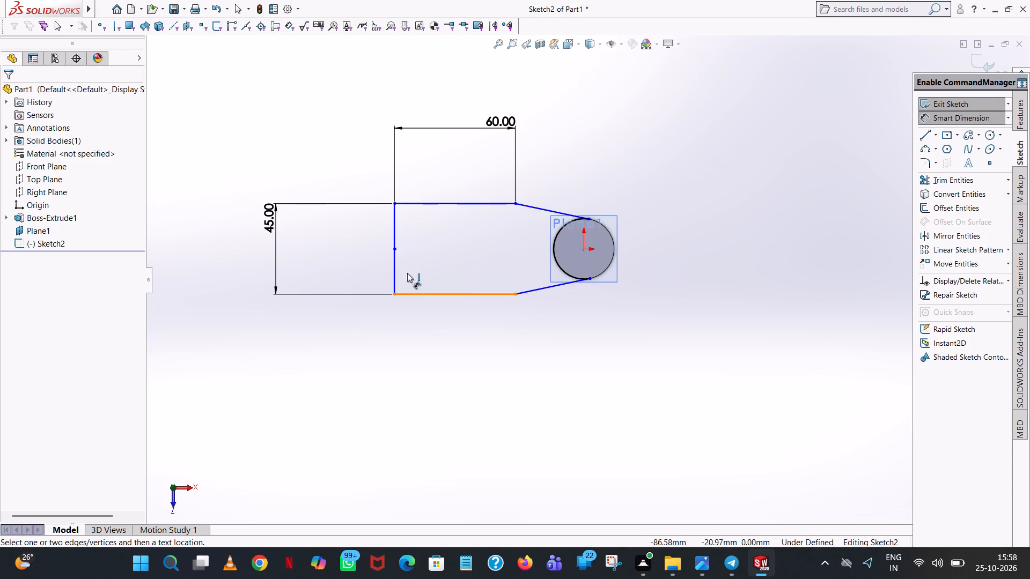
# Dimension the horizontal span of the upper slanted line.
pyautogui.click(535, 206)
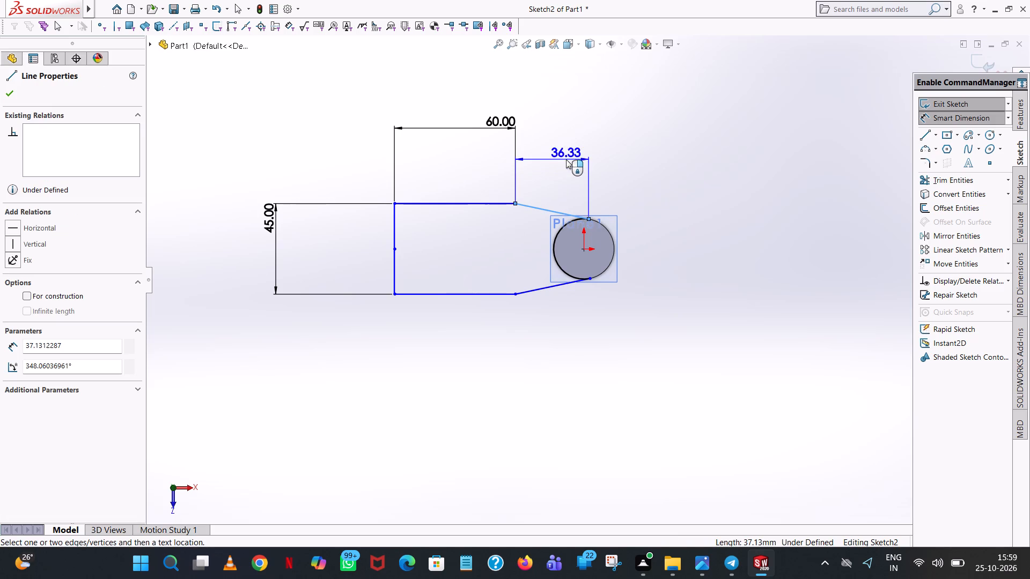
pyautogui.click(573, 96)
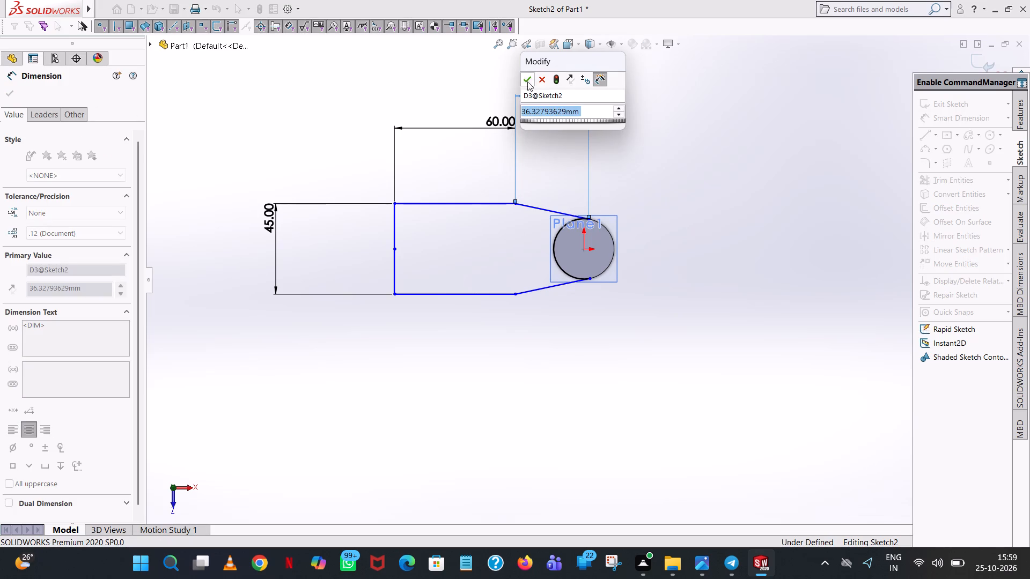
pyautogui.click(529, 80)
pyautogui.click(659, 114)
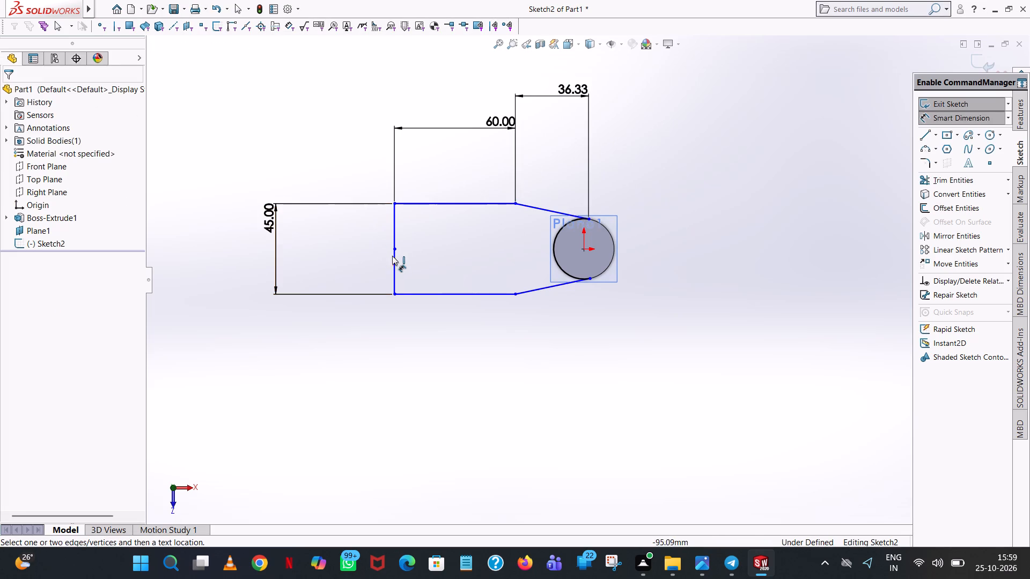
# Dimension the horizontal distance from the middle point of the profile's vertical end to the origin.
pyautogui.click(394, 250)
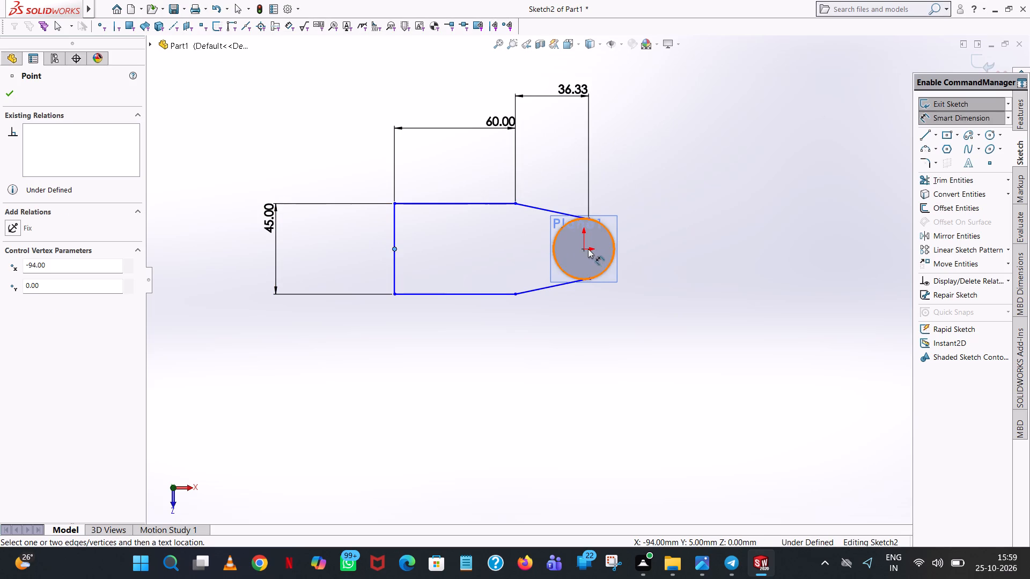
pyautogui.click(585, 248)
pyautogui.click(550, 397)
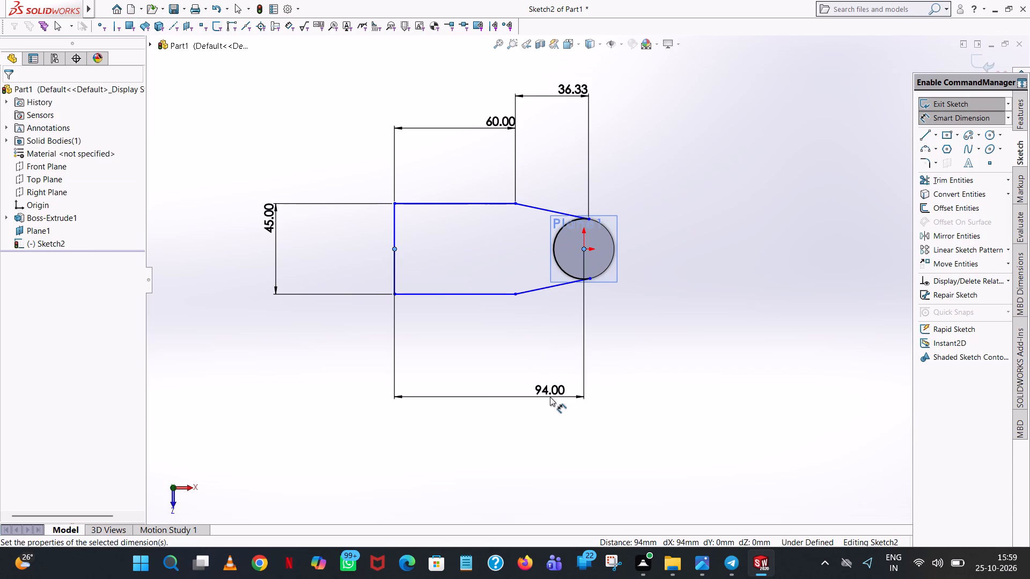
pyautogui.click(505, 380)
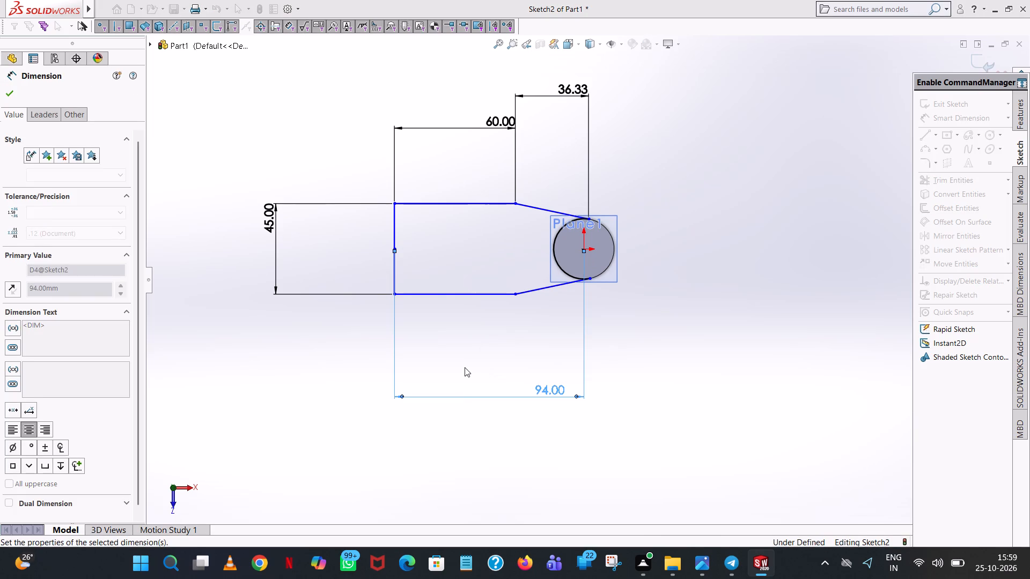
pyautogui.click(465, 367)
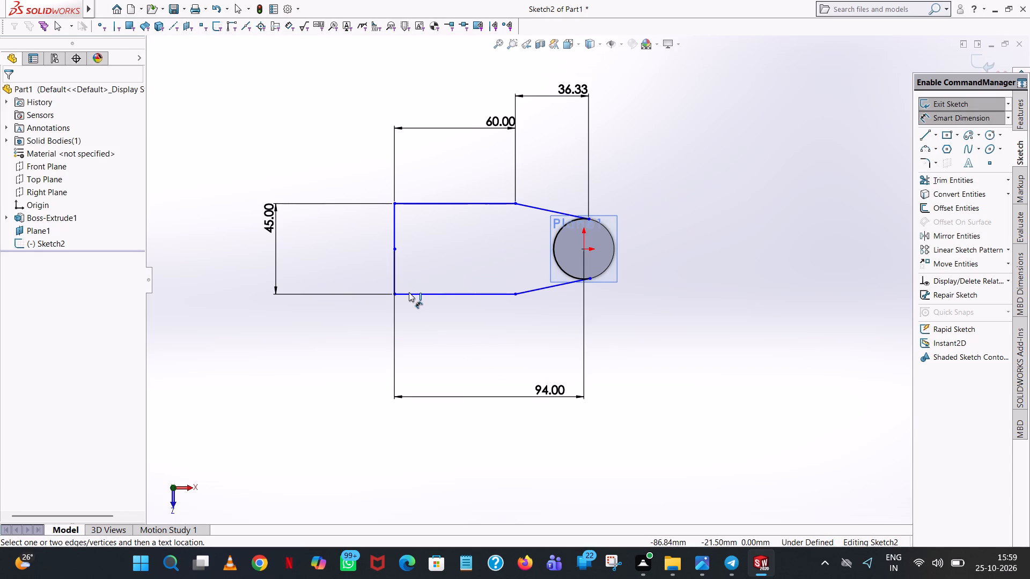
# Dimension the vertical distance from the lower horizontal line to the middle point of the vertical end.
pyautogui.click(409, 292)
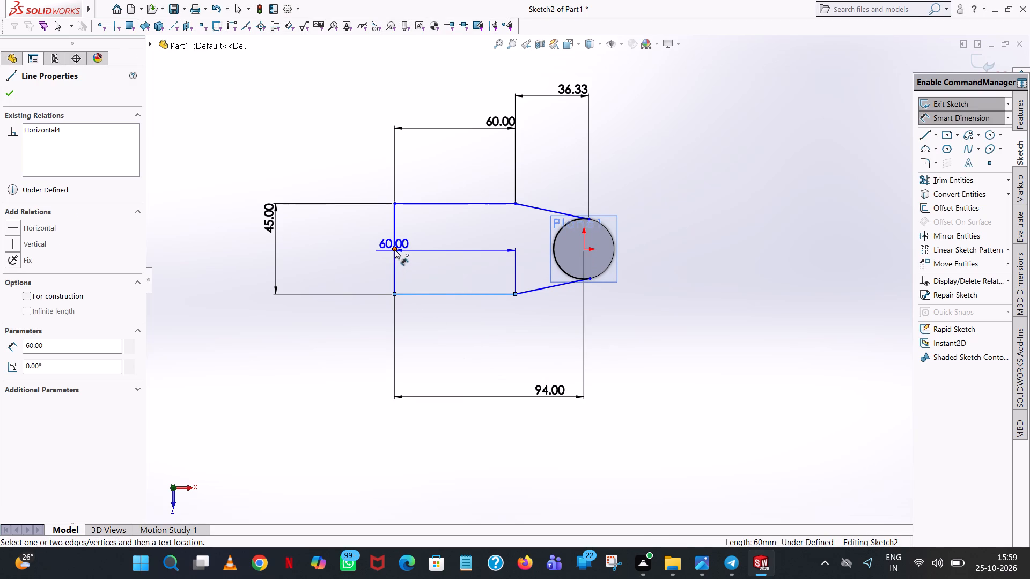
pyautogui.click(394, 249)
pyautogui.click(329, 271)
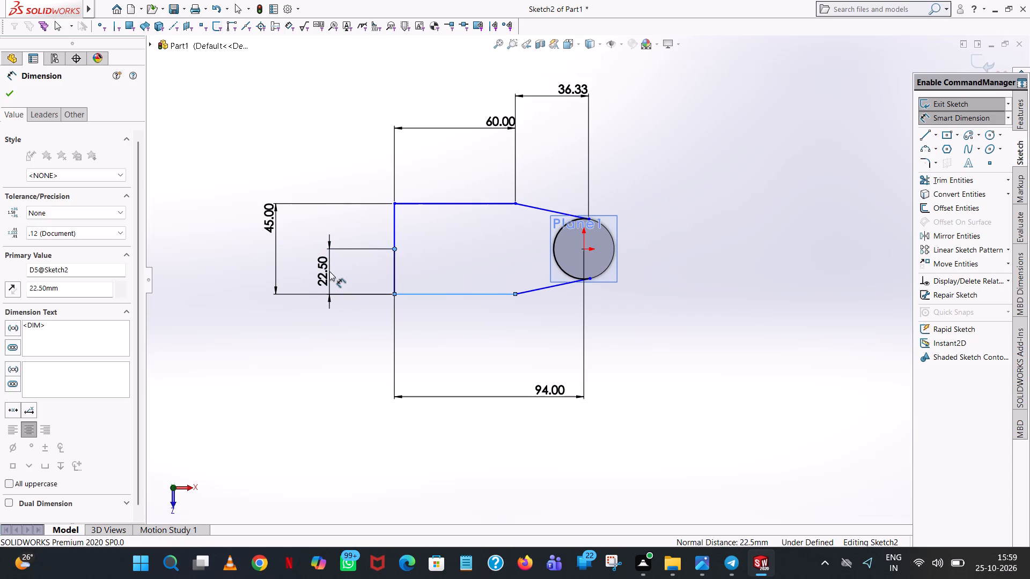
pyautogui.click(281, 254)
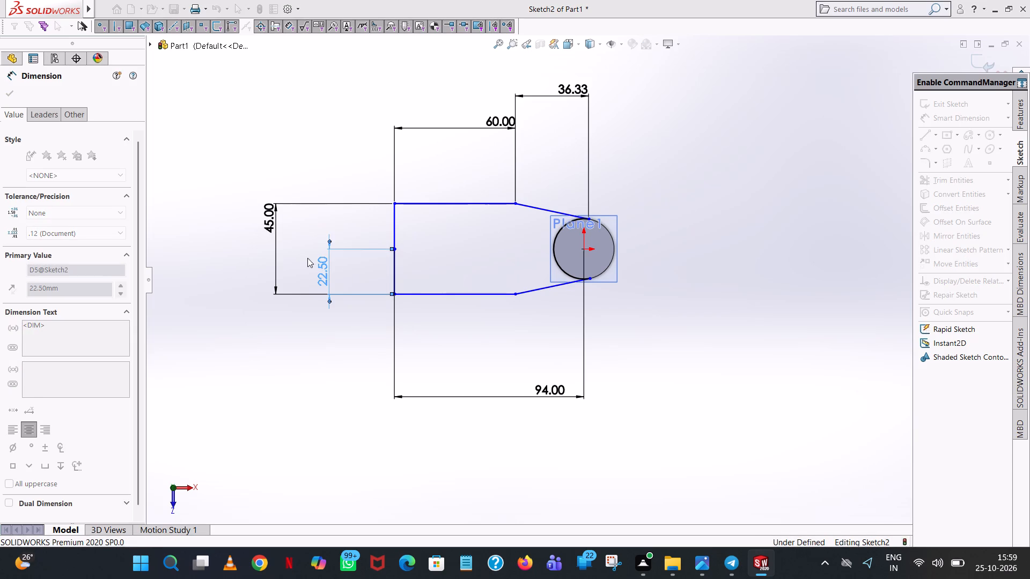
# Add an aligned dimension between the origin and the corner where the lower horizontal and slanted lines meet.
pyautogui.scroll(-2, 476, 363)
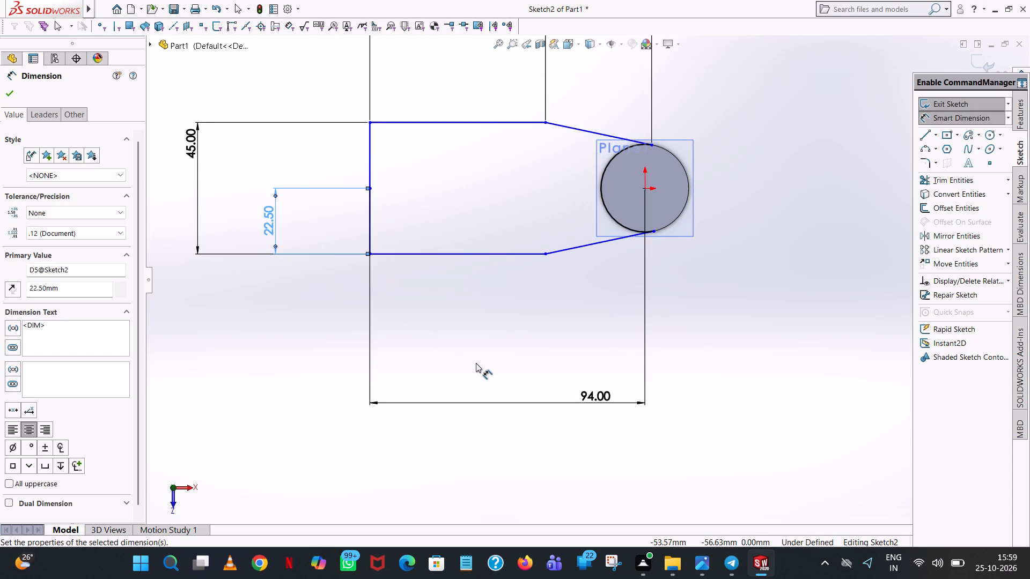
pyautogui.click(645, 188)
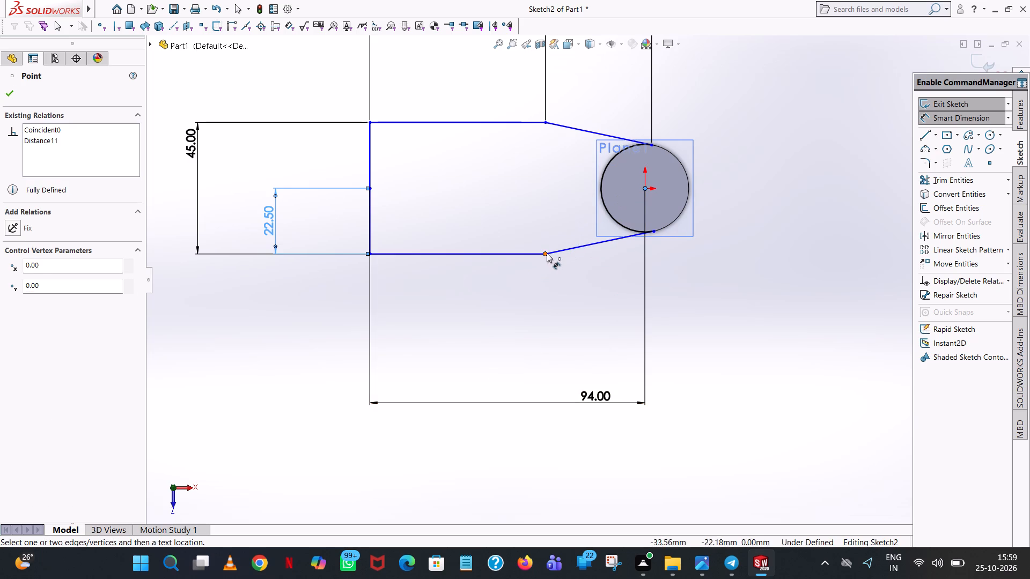
pyautogui.click(547, 253)
pyautogui.click(541, 317)
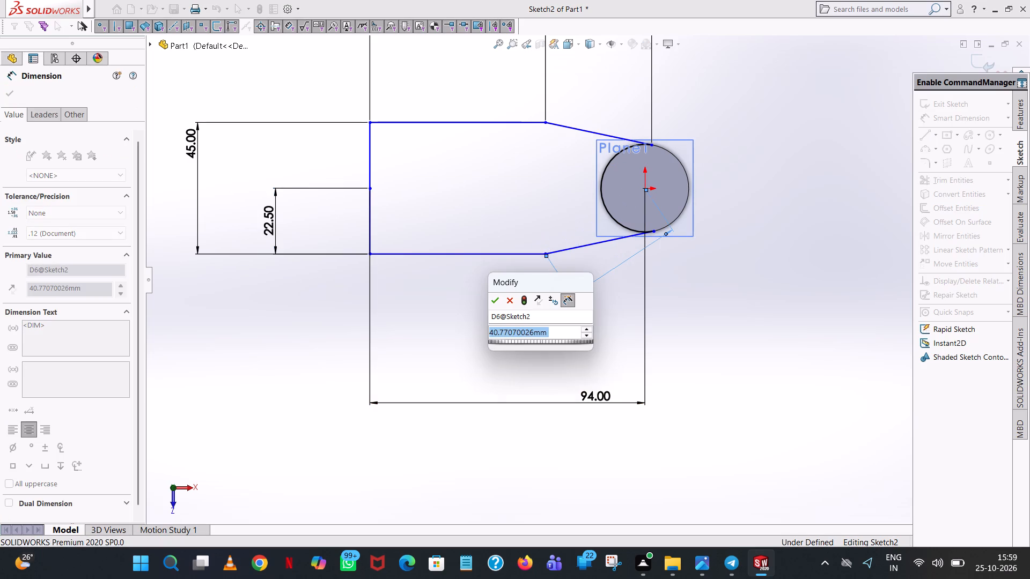
pyautogui.click(493, 301)
pyautogui.click(448, 233)
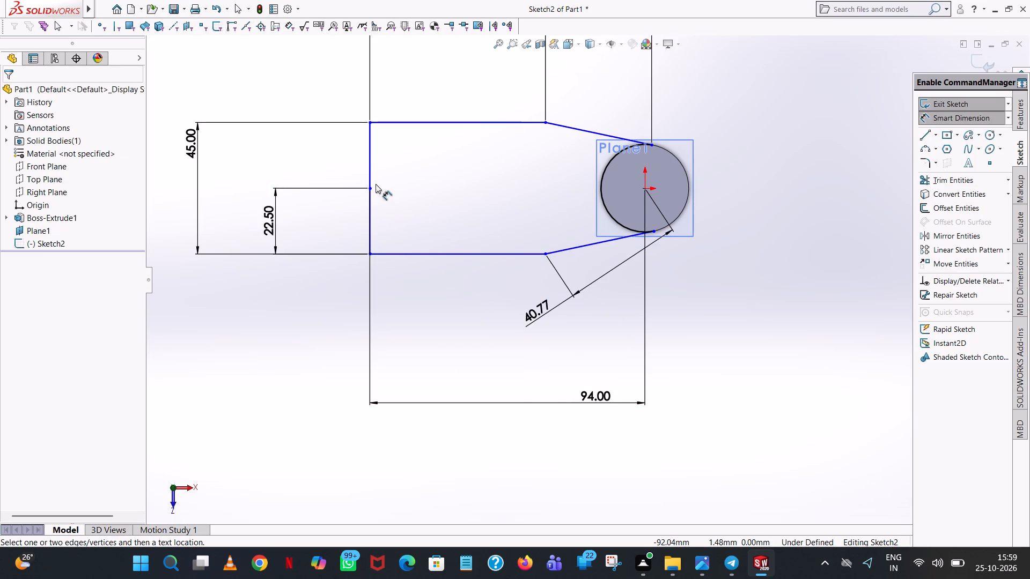
# Dimension the horizontal distance from the upper half of the profile's vertical end line to the origin.
pyautogui.click(370, 169)
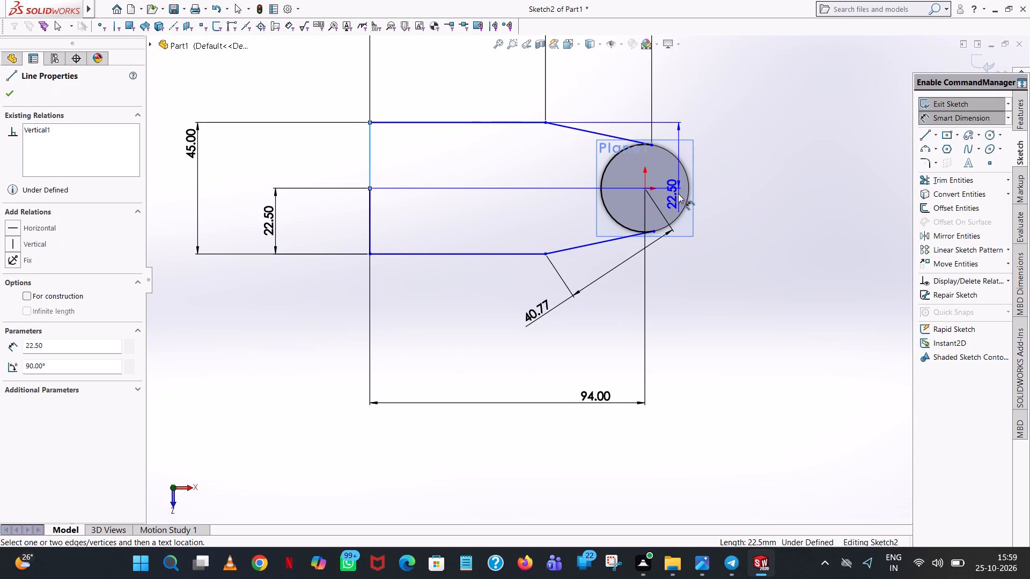
pyautogui.click(642, 188)
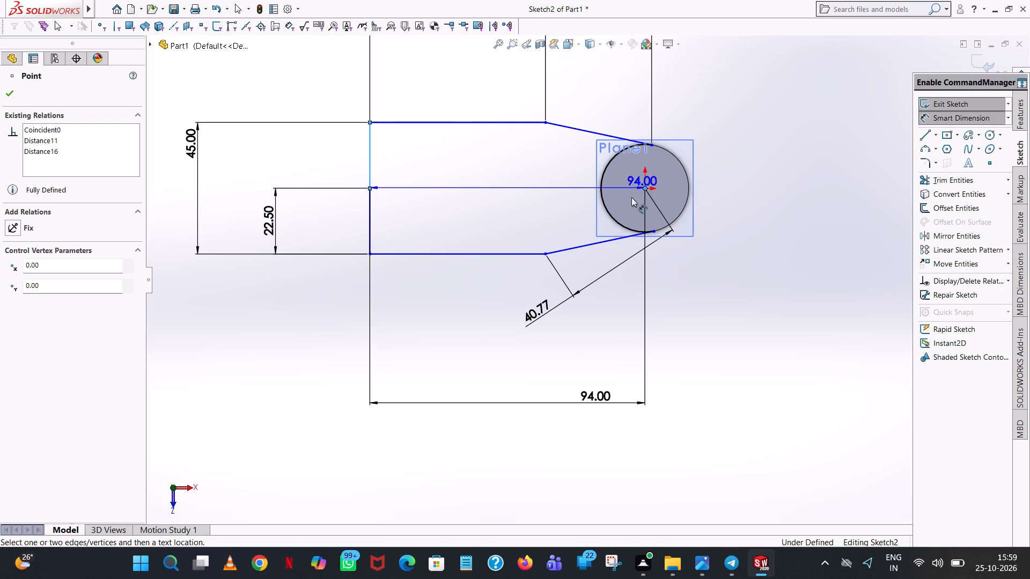
pyautogui.click(586, 269)
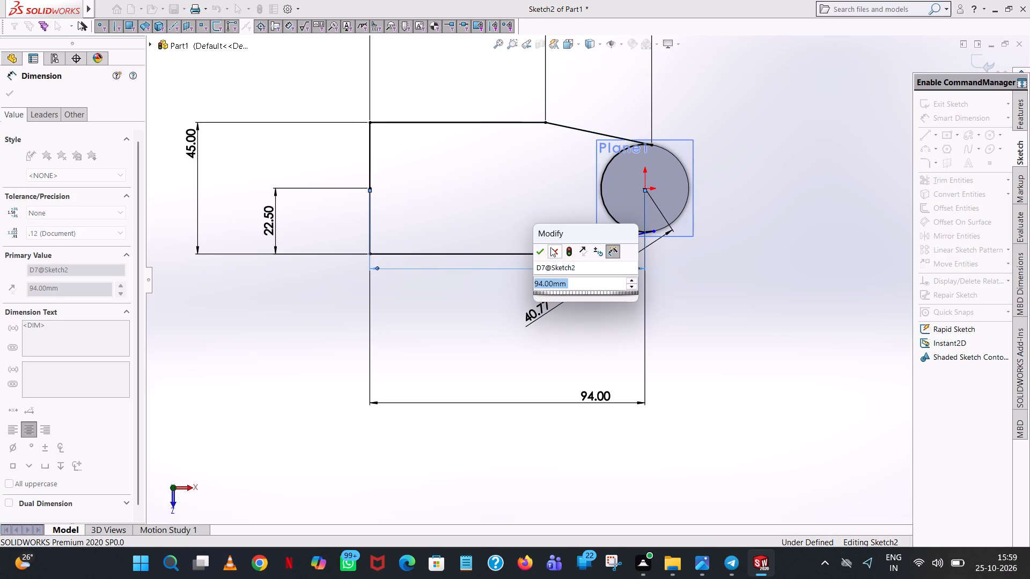
pyautogui.click(538, 253)
pyautogui.click(703, 264)
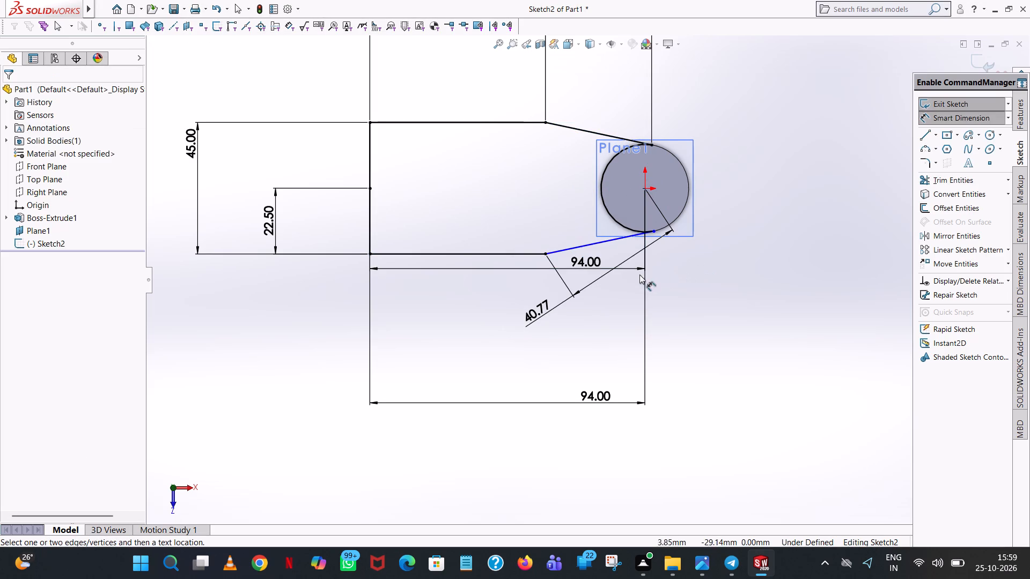
# Dimension the horizontal span of the lower slanted line.
pyautogui.click(598, 243)
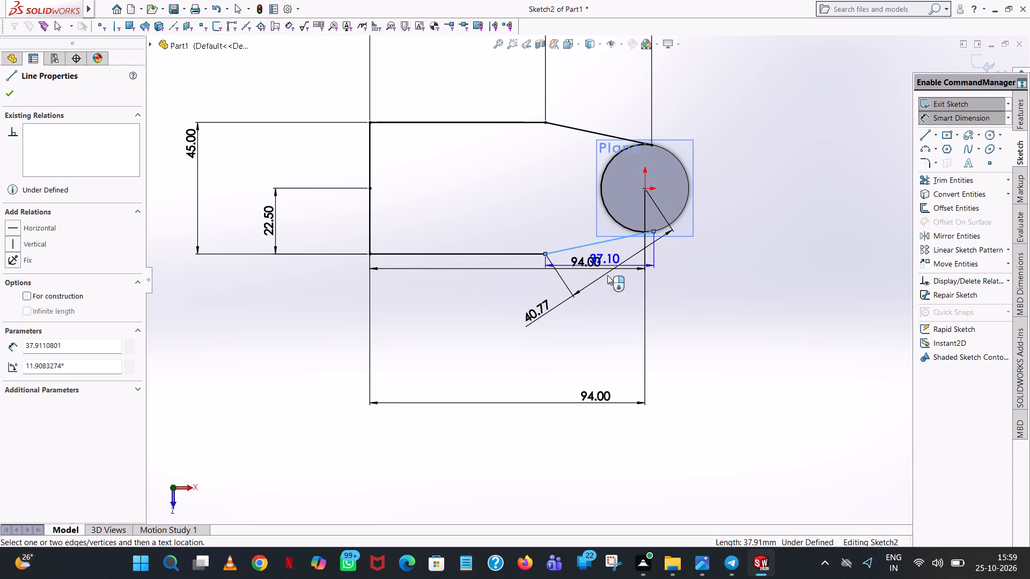
pyautogui.click(595, 343)
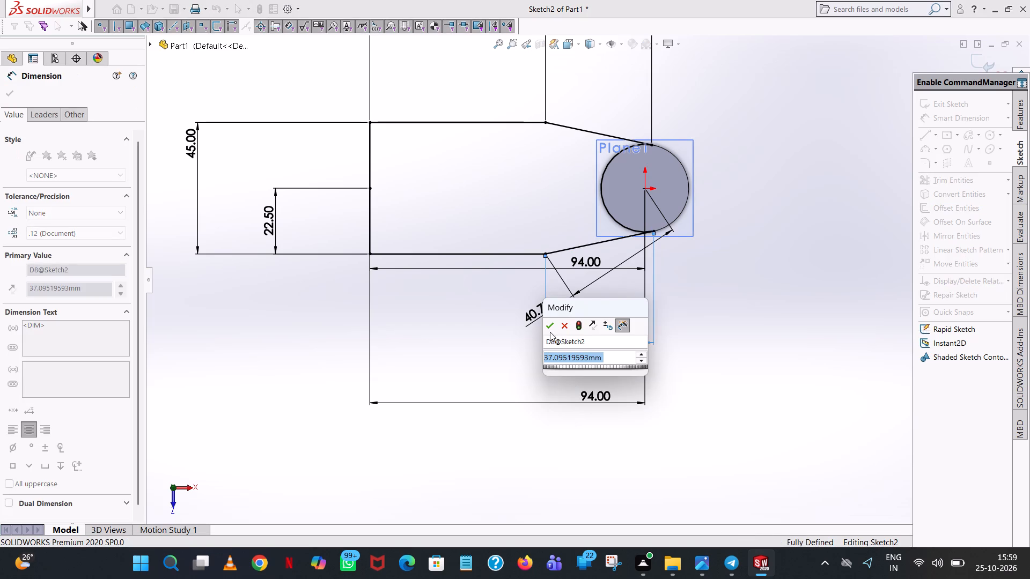
pyautogui.click(547, 329)
pyautogui.click(747, 265)
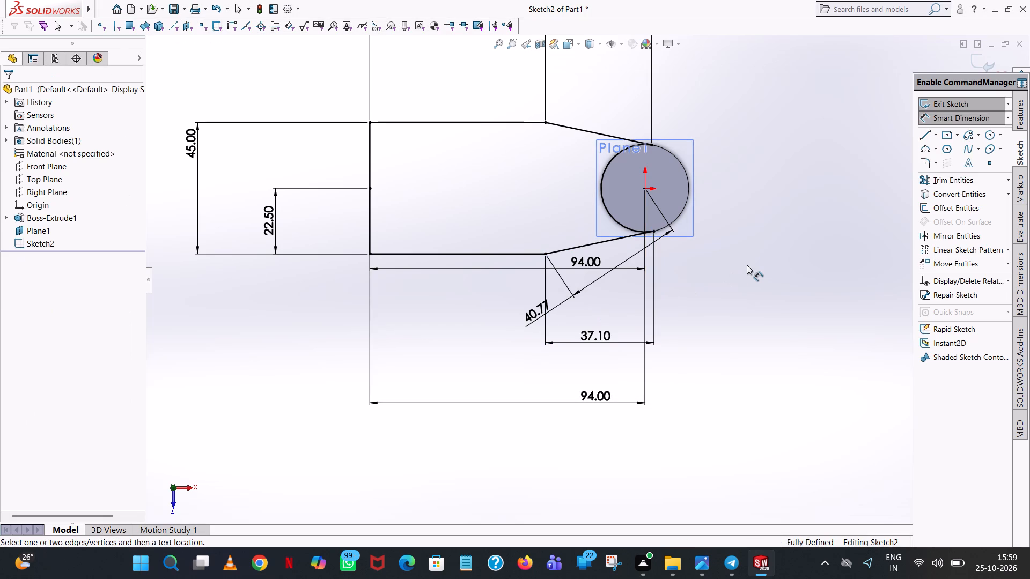
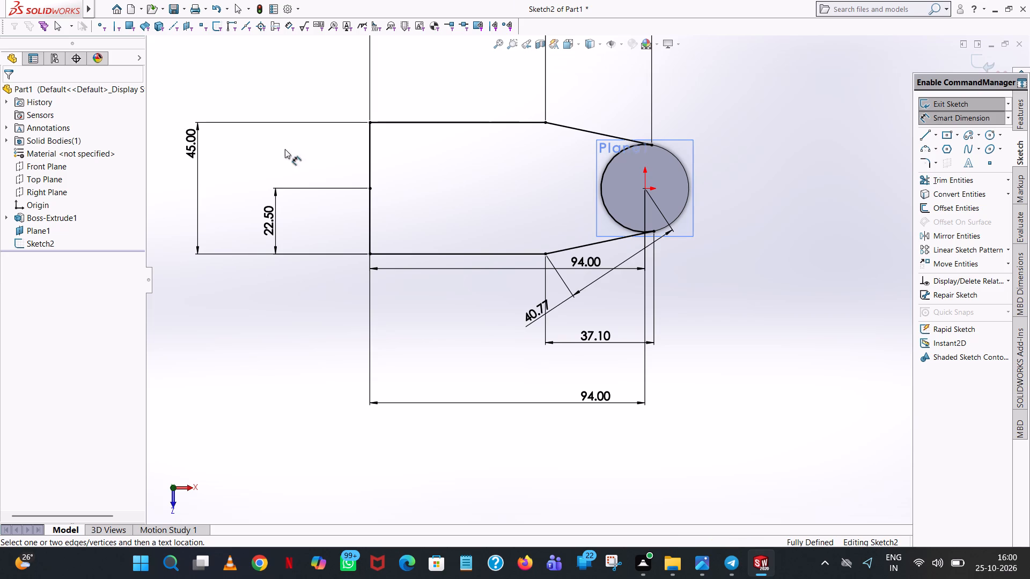
# Finish the arm sketch and extrude its profile 10 mm upward from the offset plane, merged with the cylinder.
pyautogui.click(977, 107)
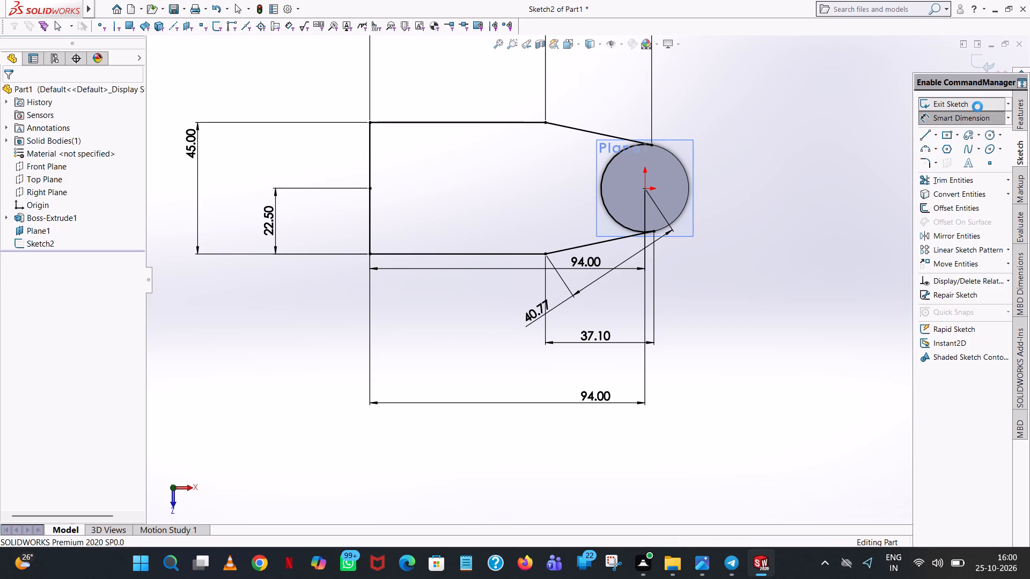
pyautogui.moveTo(765, 330); pyautogui.dragTo(754, 237, button='middle')
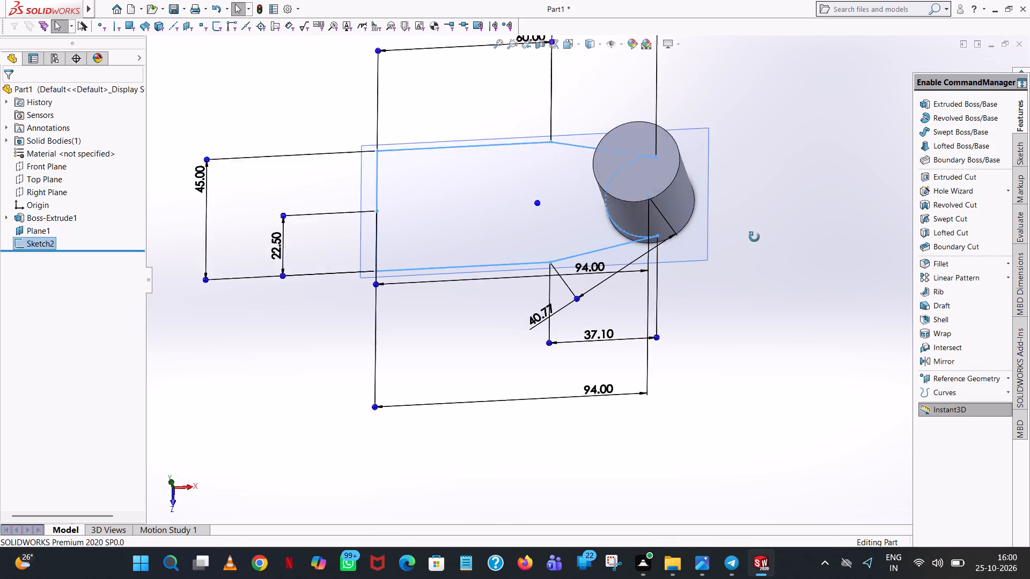
pyautogui.moveTo(754, 237); pyautogui.dragTo(763, 146, button='middle')
pyautogui.click(959, 103)
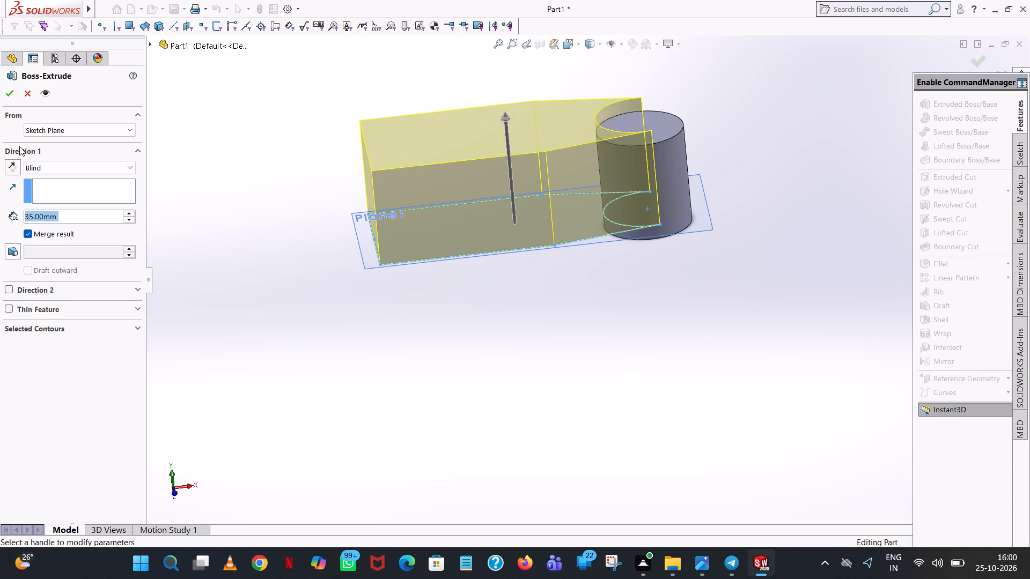
pyautogui.write('10')
pyautogui.press('Return')
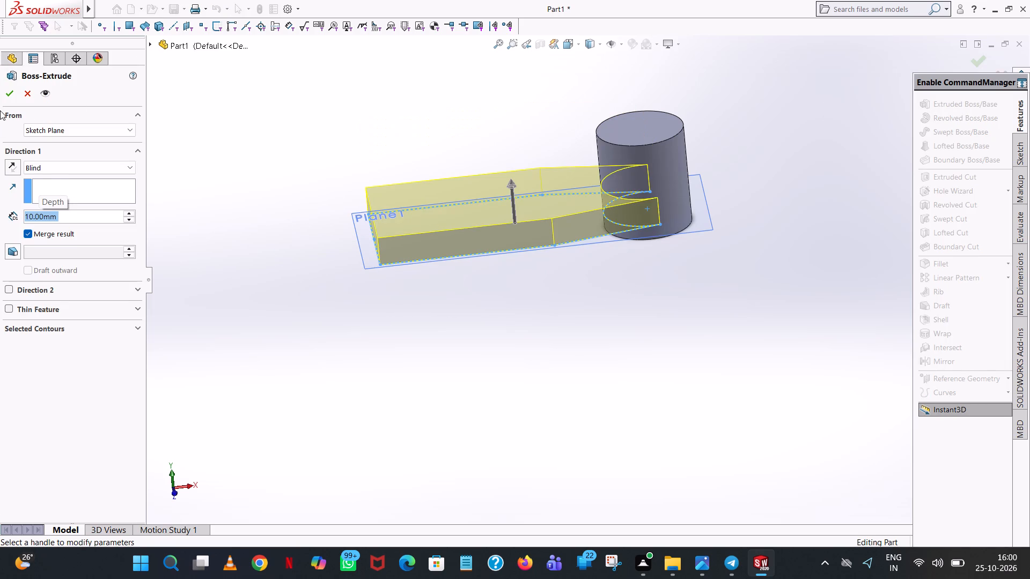
pyautogui.moveTo(592, 326); pyautogui.dragTo(615, 204, button='middle')
pyautogui.moveTo(614, 189); pyautogui.dragTo(599, 243, button='middle')
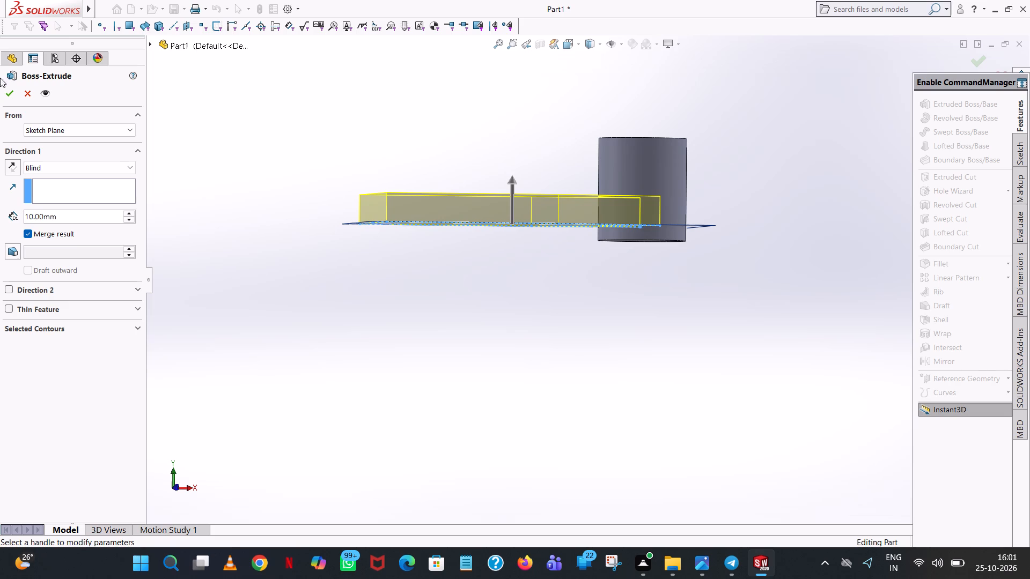
pyautogui.click(5, 95)
pyautogui.click(495, 132)
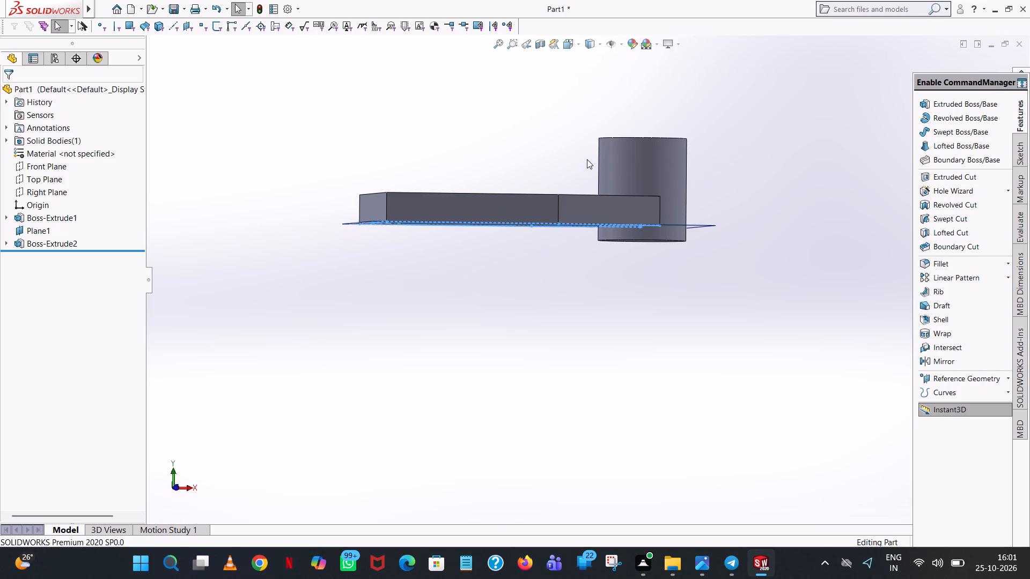
pyautogui.moveTo(533, 171); pyautogui.dragTo(511, 258, button='middle')
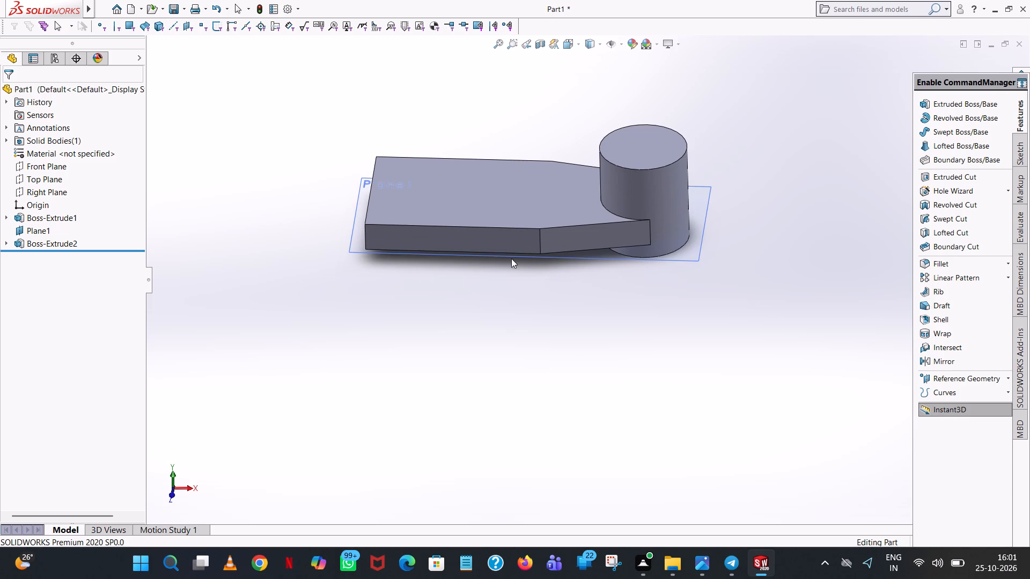
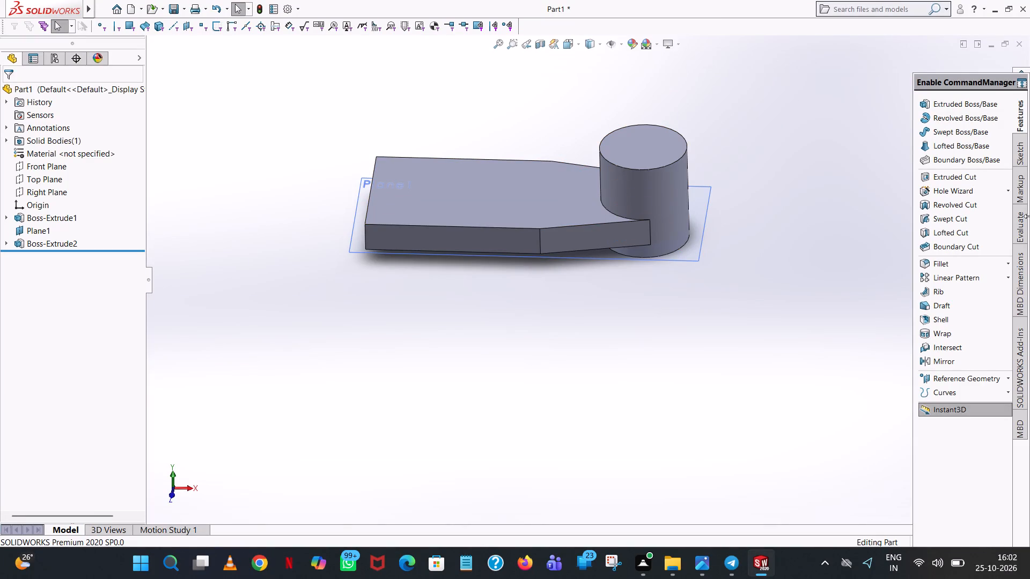
# Begin a boss extrude with a new sketch on the arm's flat top face.
pyautogui.click(981, 101)
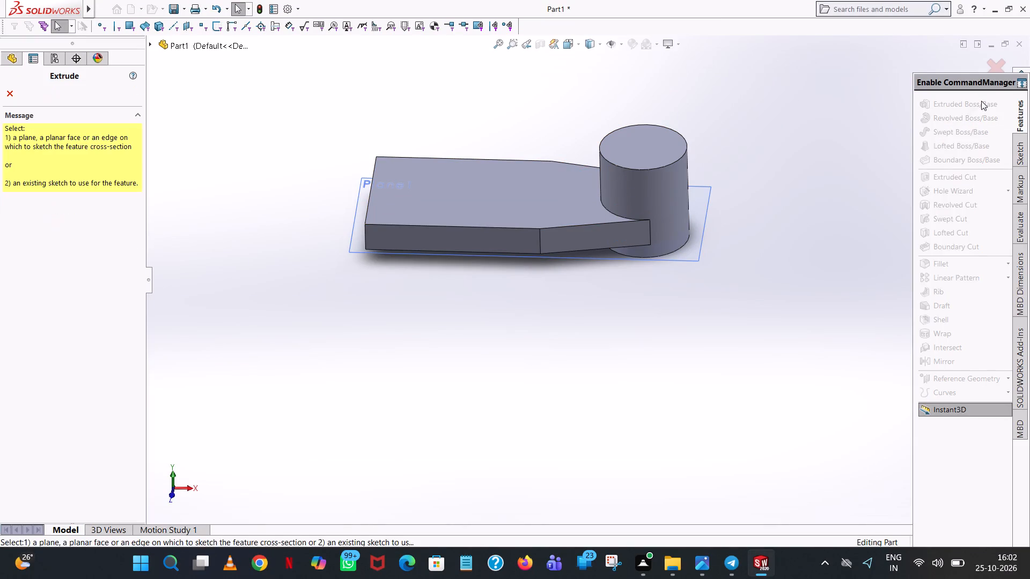
pyautogui.click(488, 187)
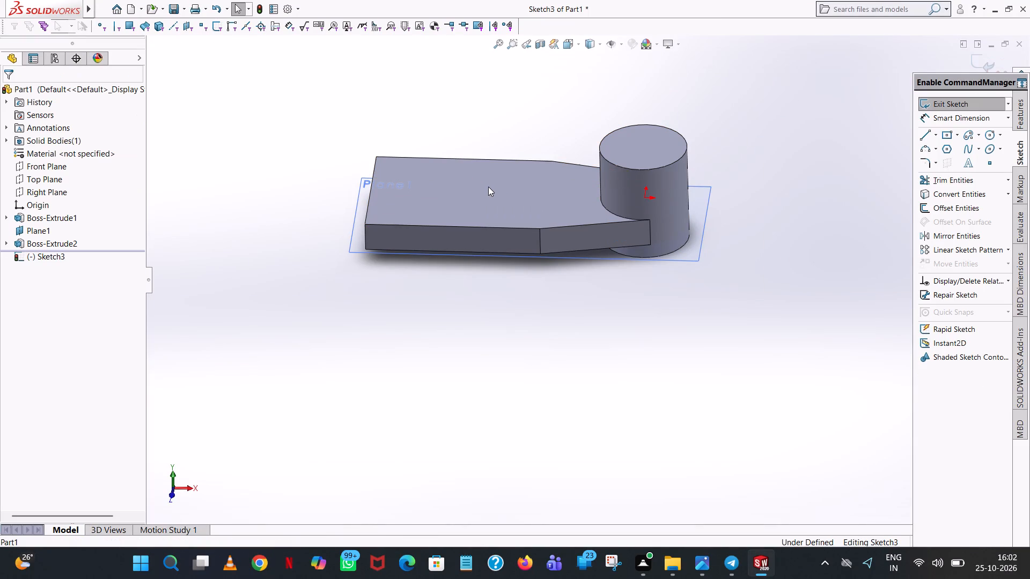
# Hide the offset plane Plane1.
pyautogui.rightClick(25, 236)
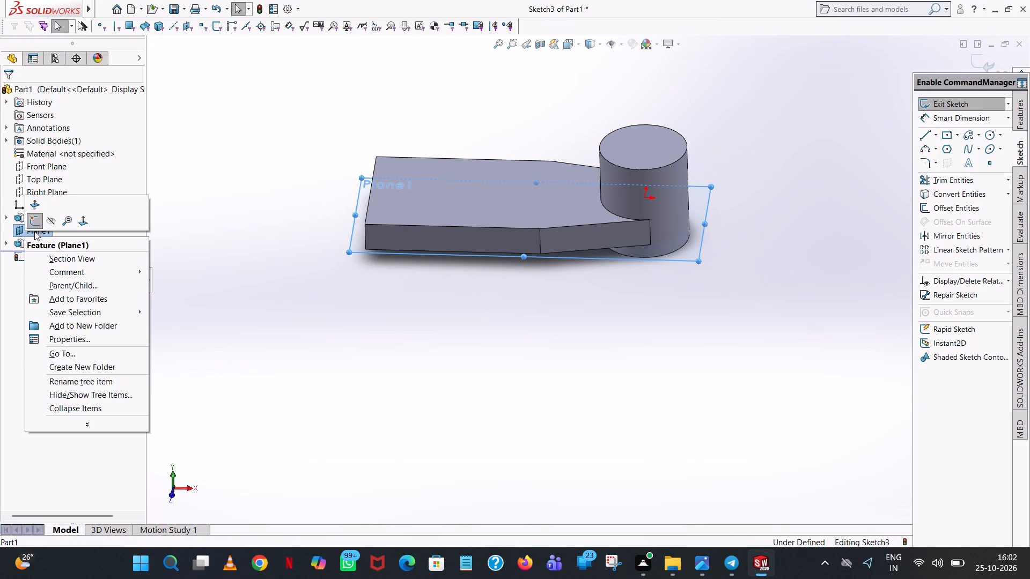
pyautogui.click(49, 225)
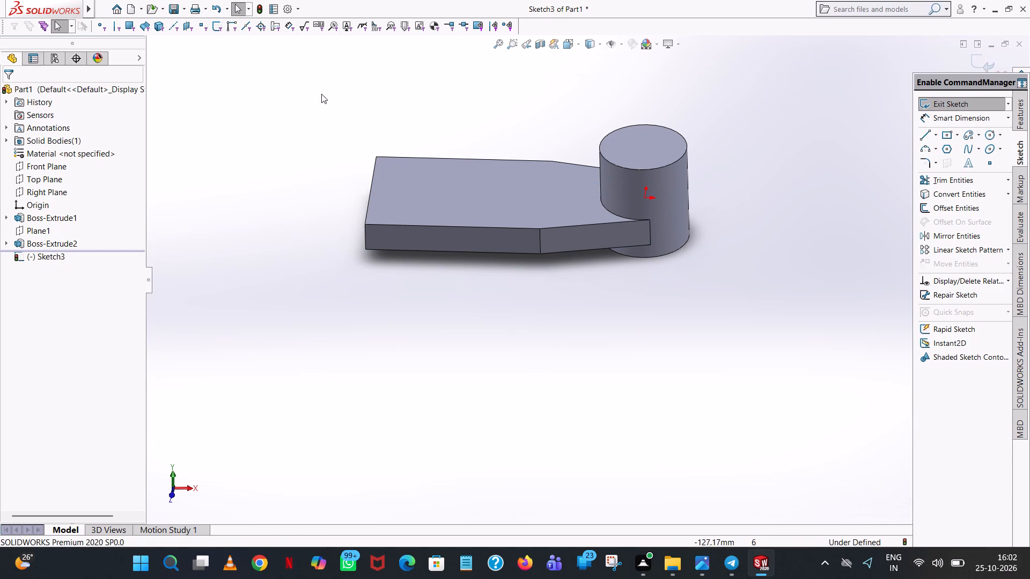
# In the top view, sketch a horizontal line 74 mm long from the origin along the arm toward its wide end.
pyautogui.click(579, 46)
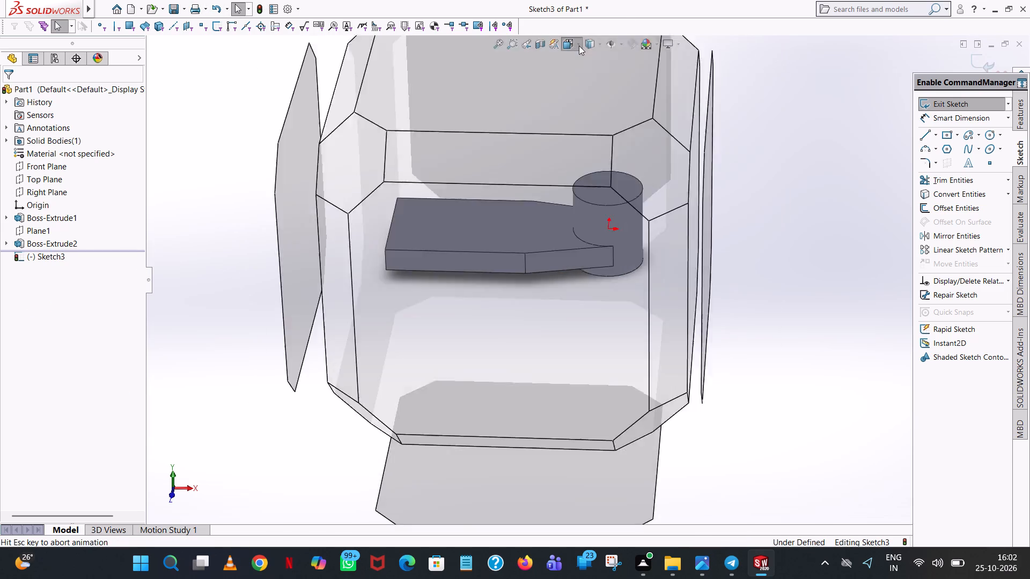
pyautogui.click(627, 101)
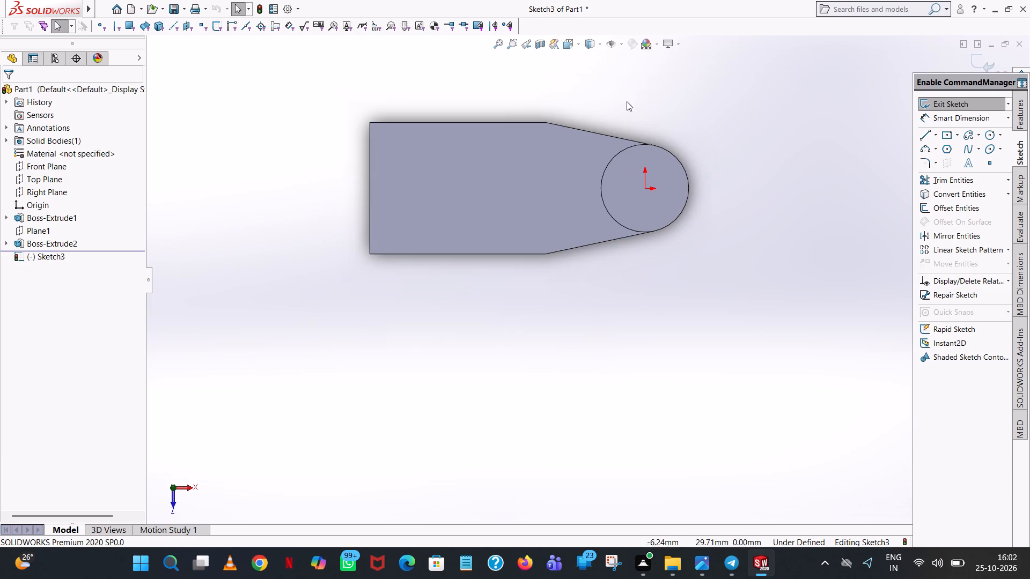
pyautogui.click(927, 136)
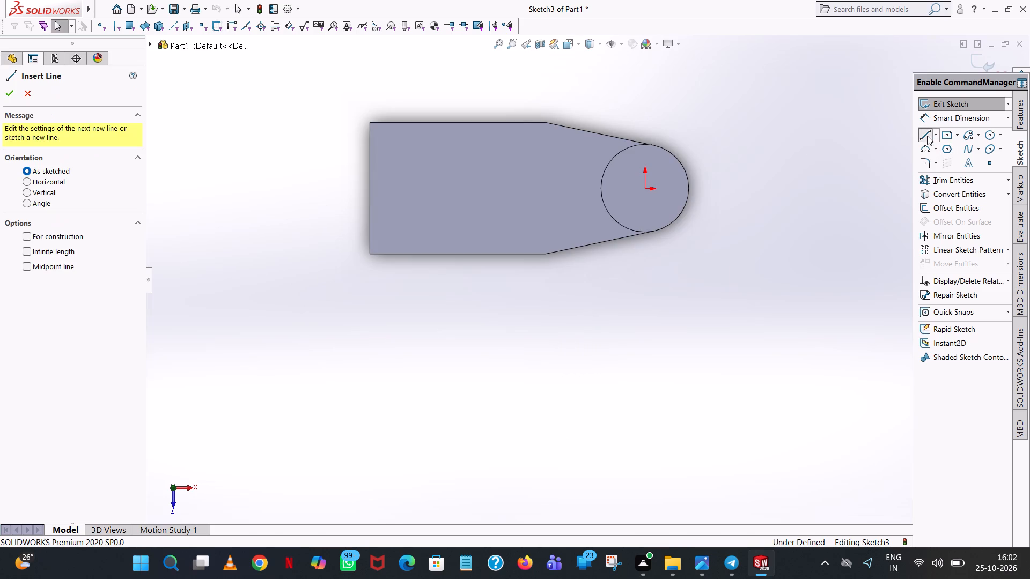
pyautogui.click(645, 188)
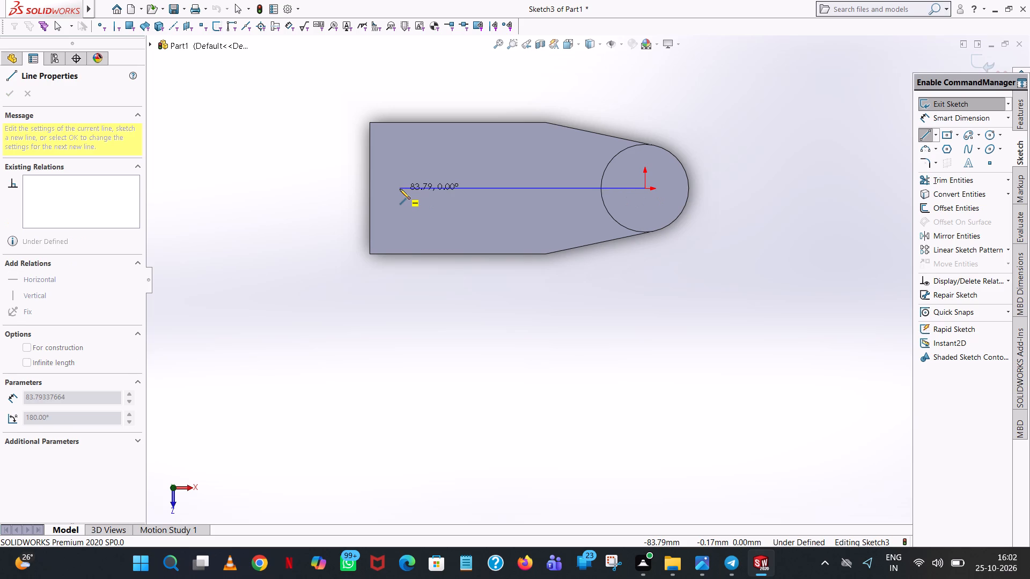
pyautogui.click(400, 189)
pyautogui.write('74')
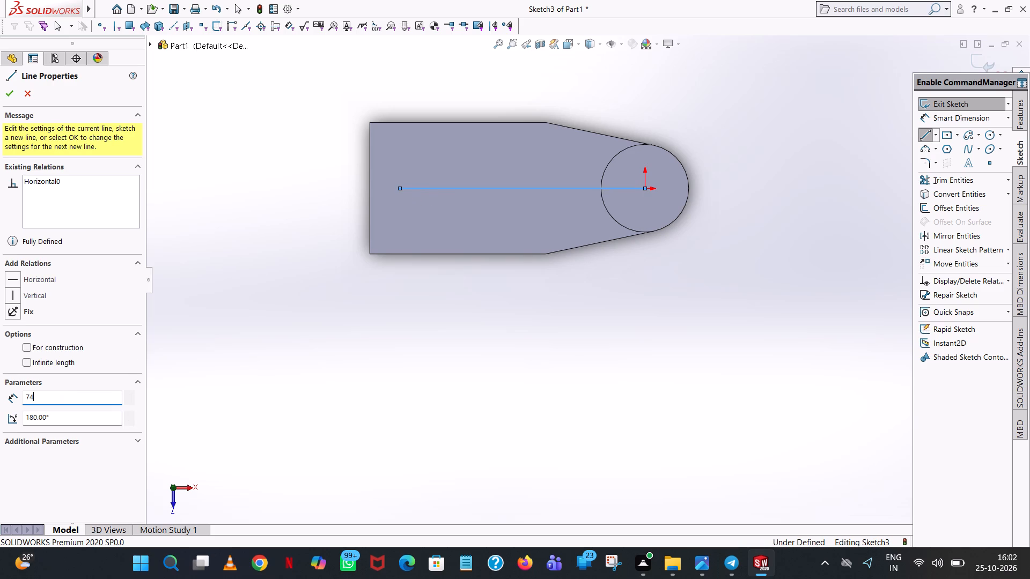
pyautogui.press('Return')
pyautogui.rightClick(400, 189)
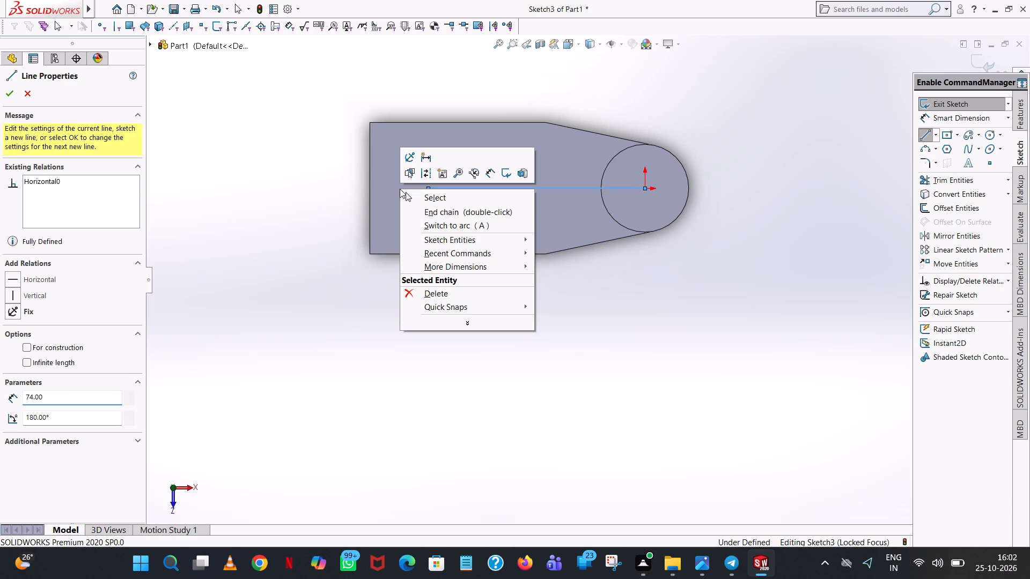
pyautogui.click(445, 196)
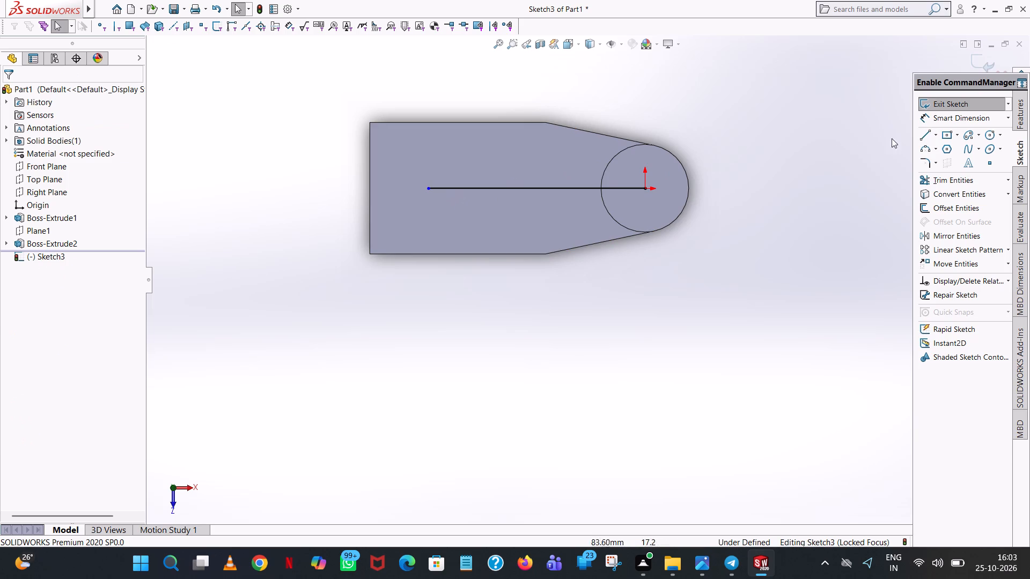
pyautogui.click(571, 187)
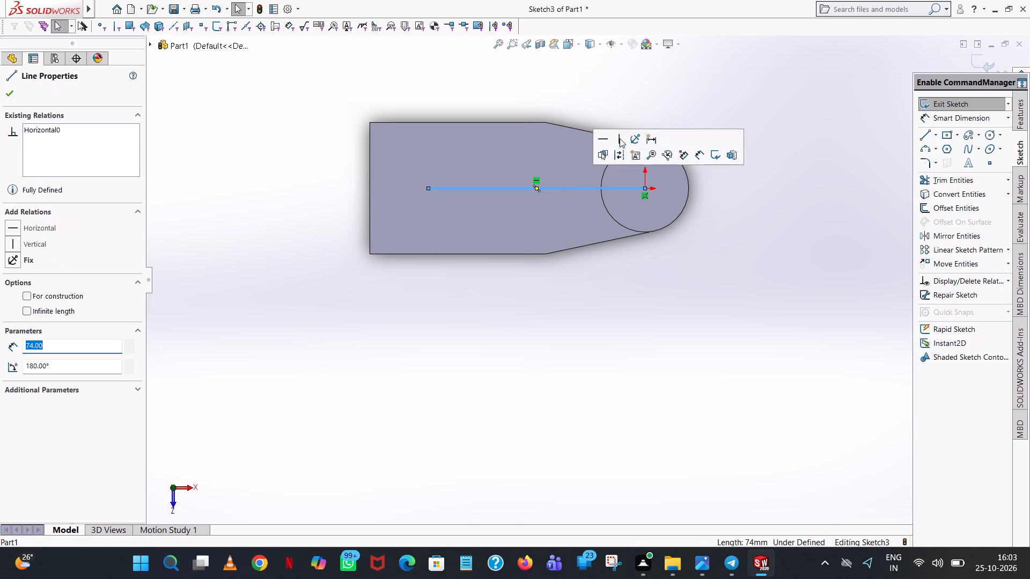
pyautogui.click(686, 90)
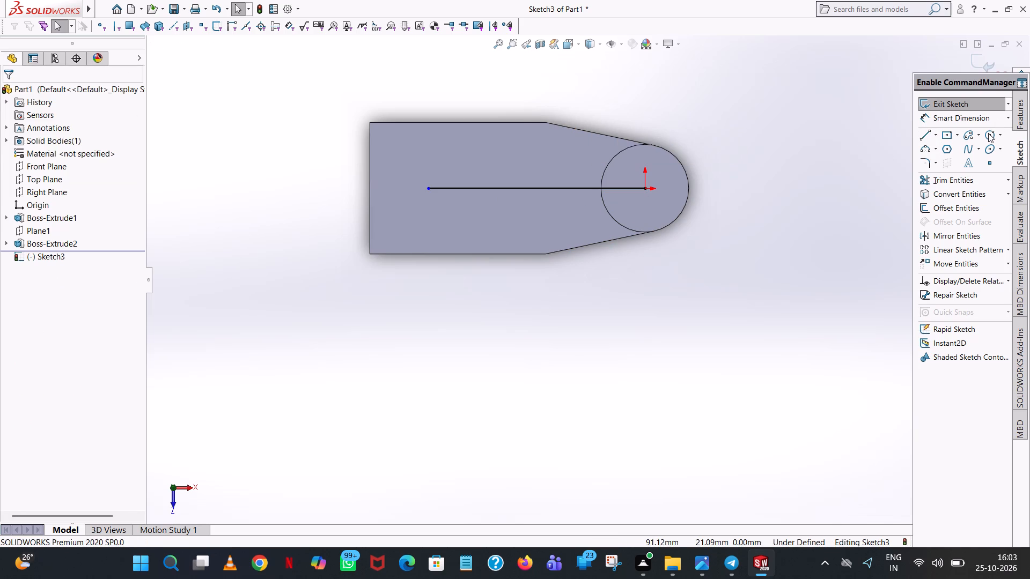
# Draw a circle of radius 16 mm centred on the line's free end near the arm's wide end.
pyautogui.click(988, 133)
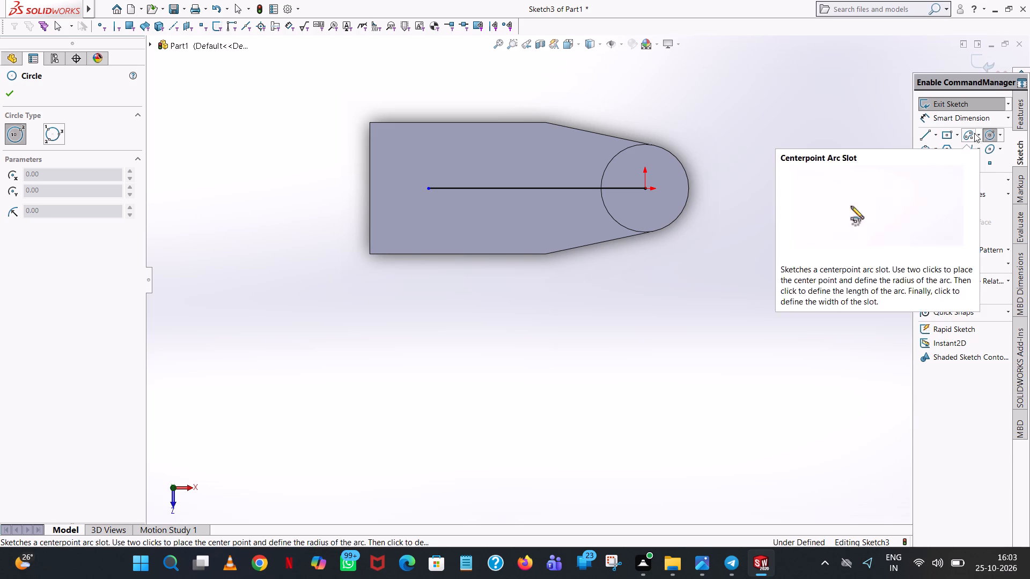
pyautogui.click(426, 188)
pyautogui.click(436, 155)
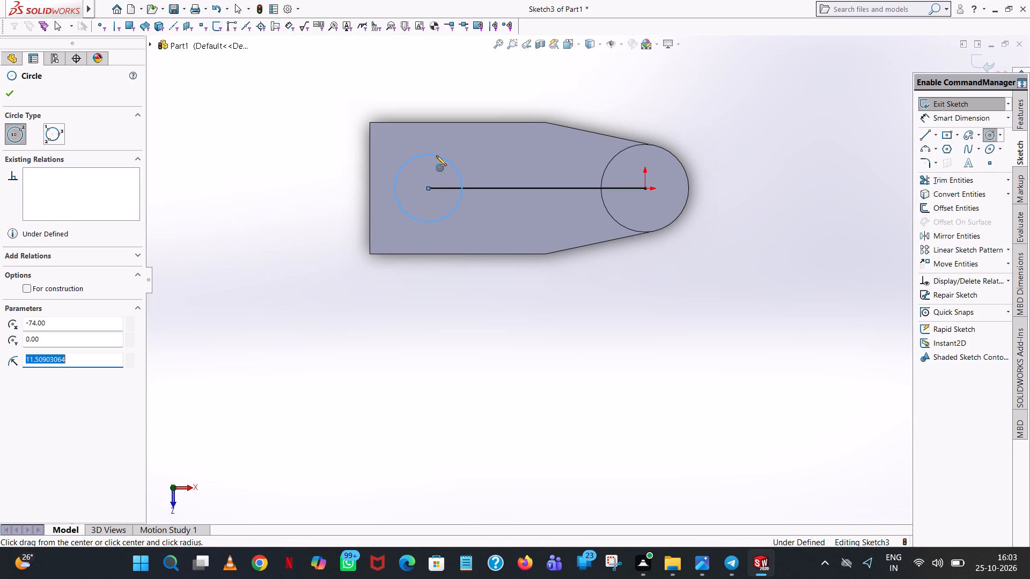
pyautogui.write('16')
pyautogui.press('Return')
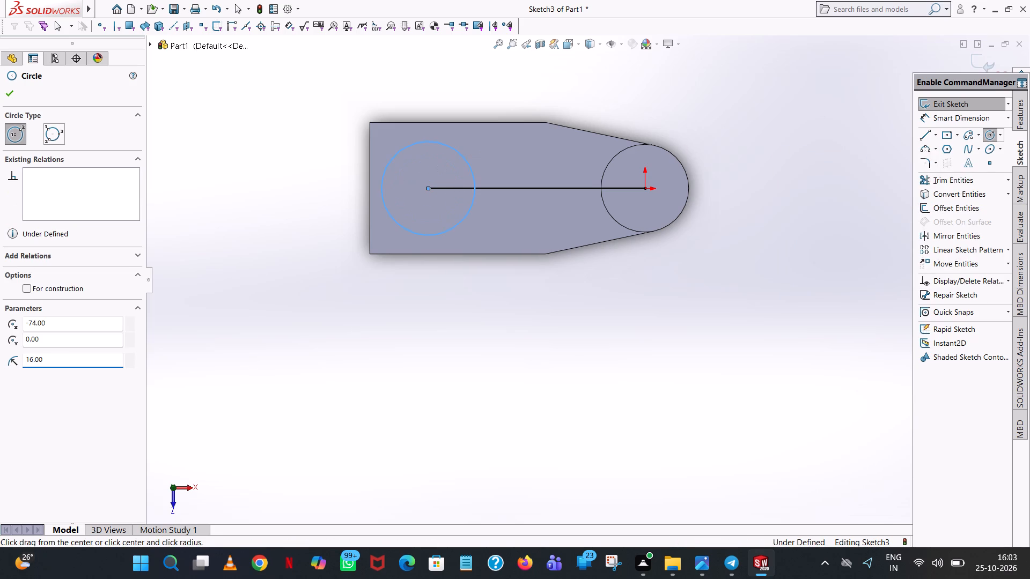
pyautogui.rightClick(436, 155)
pyautogui.click(477, 160)
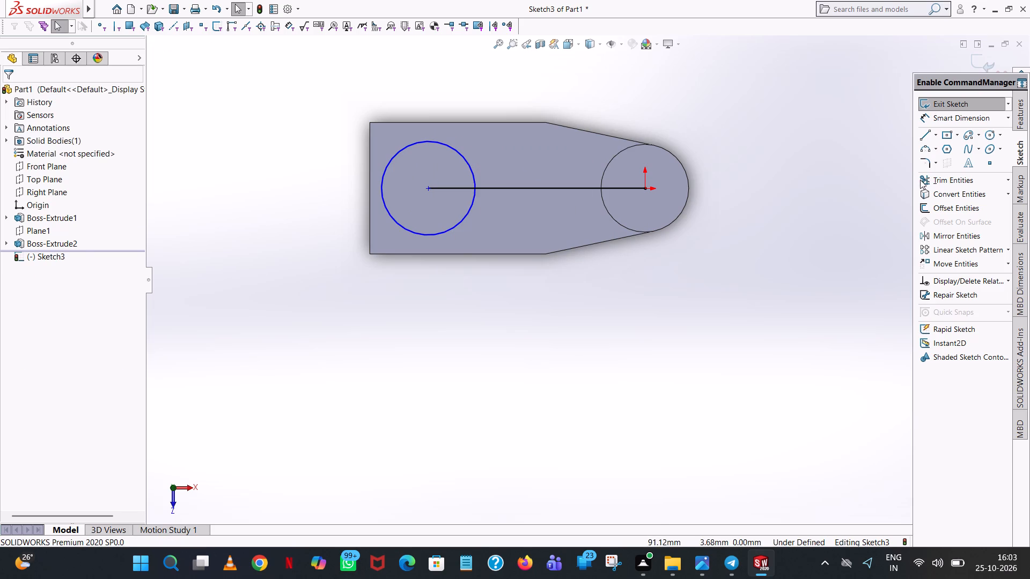
# Trim away the helper line between the origin and the circle's centre, keeping only the circle.
pyautogui.click(927, 181)
pyautogui.click(611, 184)
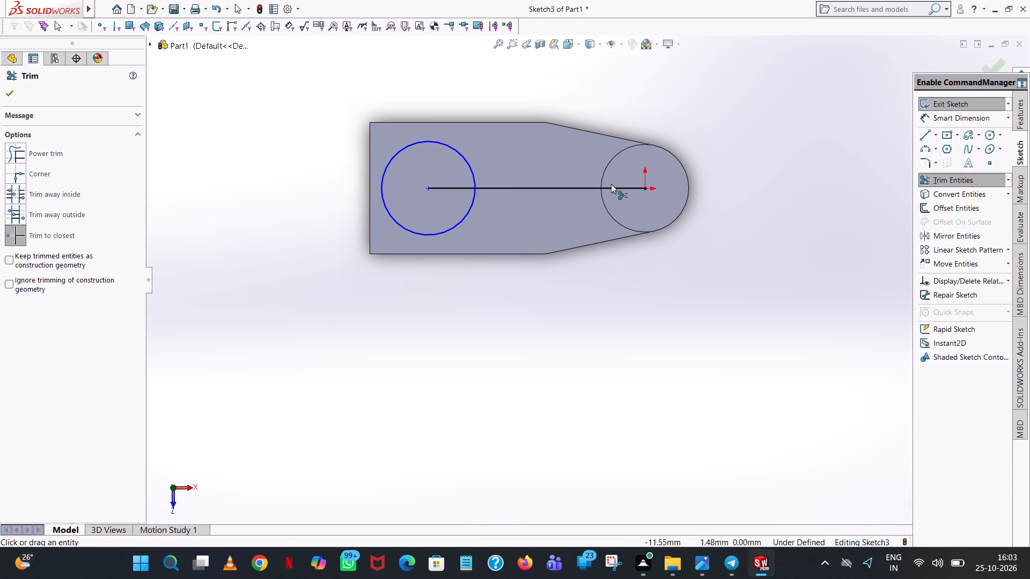
pyautogui.click(598, 187)
pyautogui.click(459, 190)
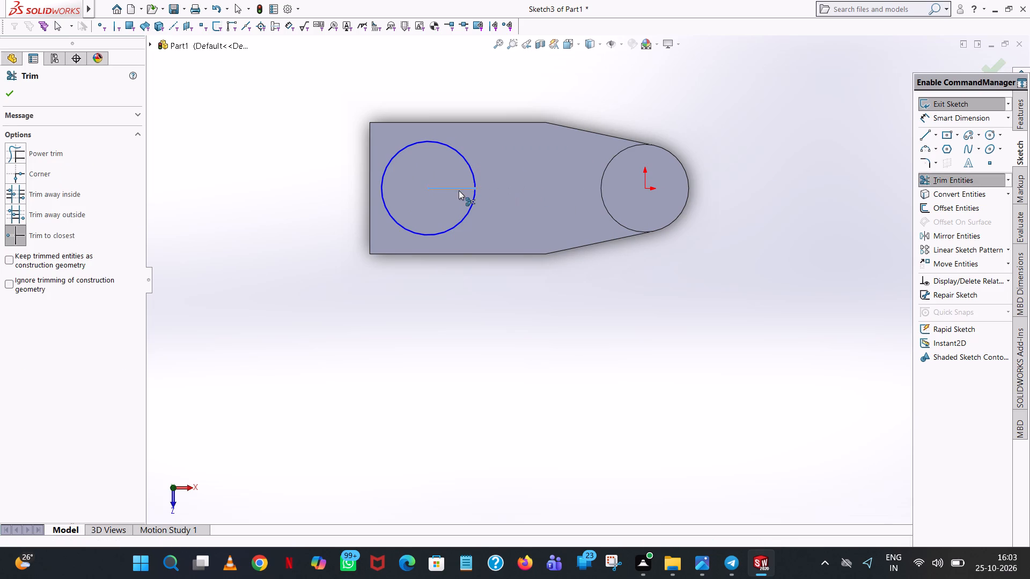
pyautogui.click(11, 97)
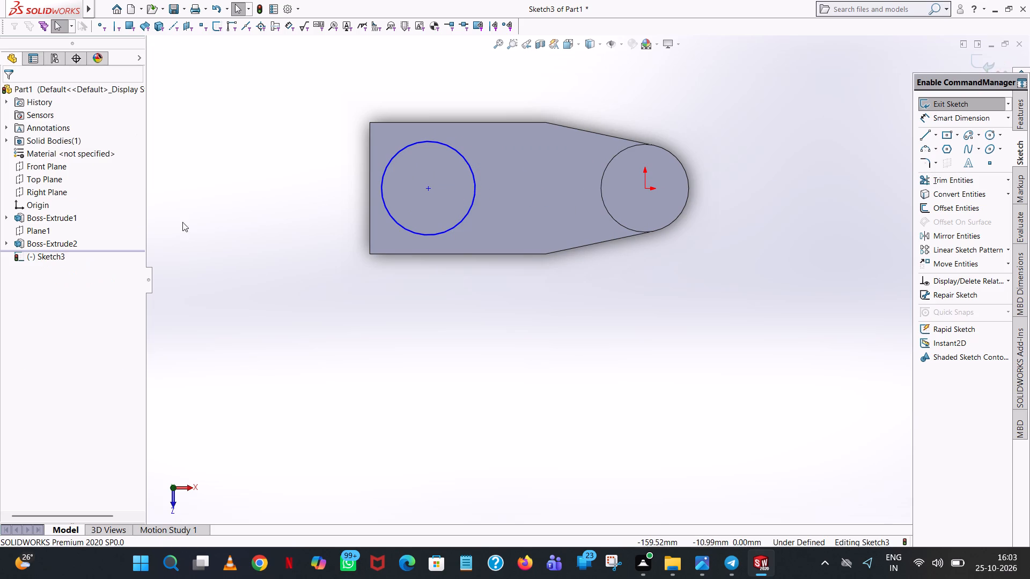
# Dimension the circle's diameter as 32 mm.
pyautogui.click(966, 117)
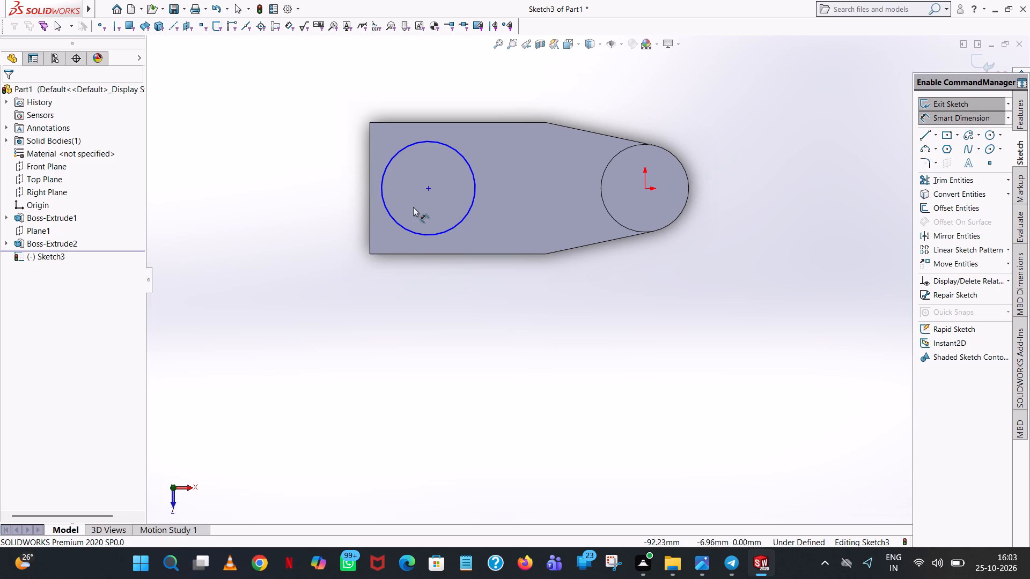
pyautogui.click(424, 144)
pyautogui.click(209, 105)
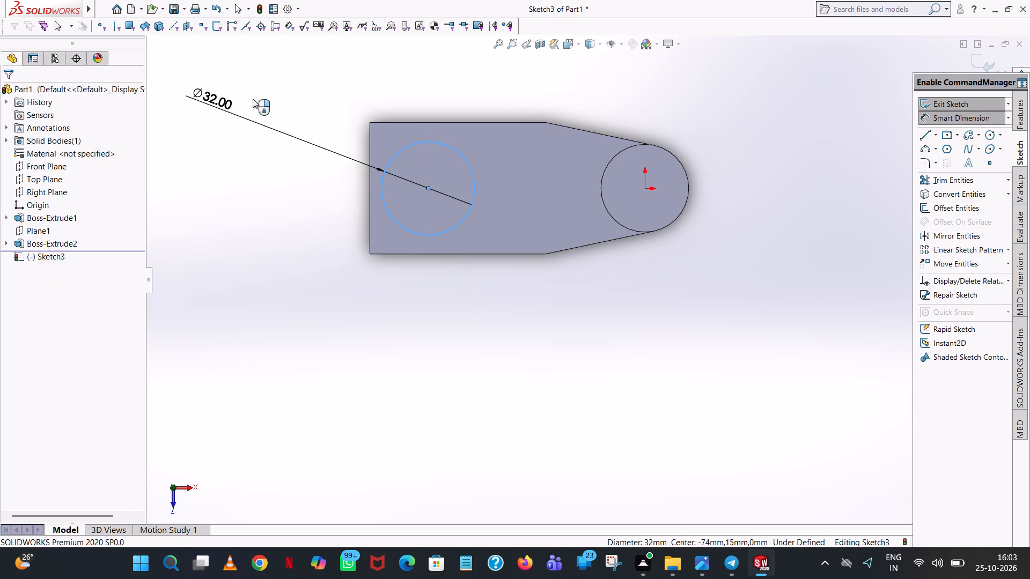
pyautogui.click(159, 88)
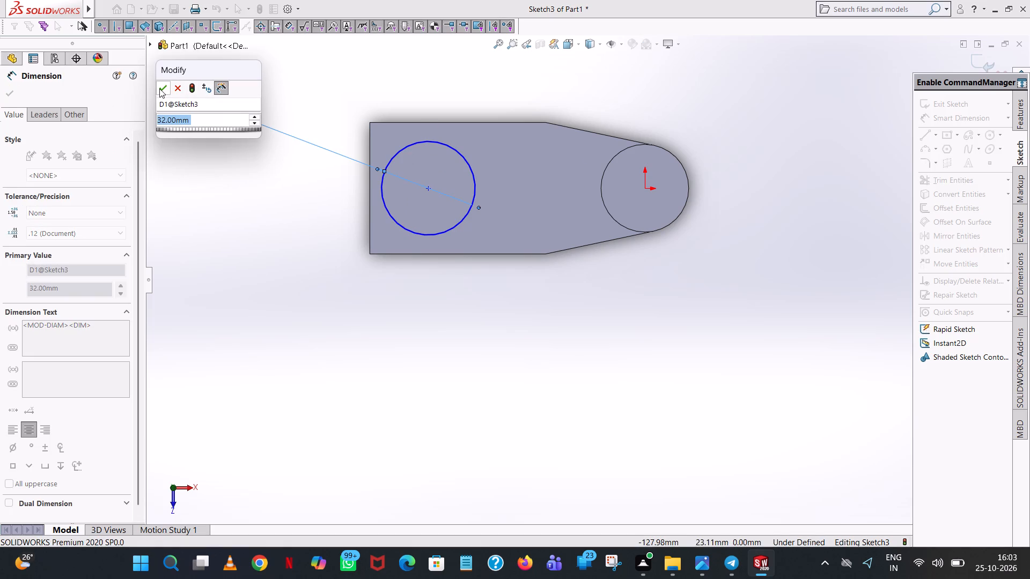
pyautogui.click(486, 75)
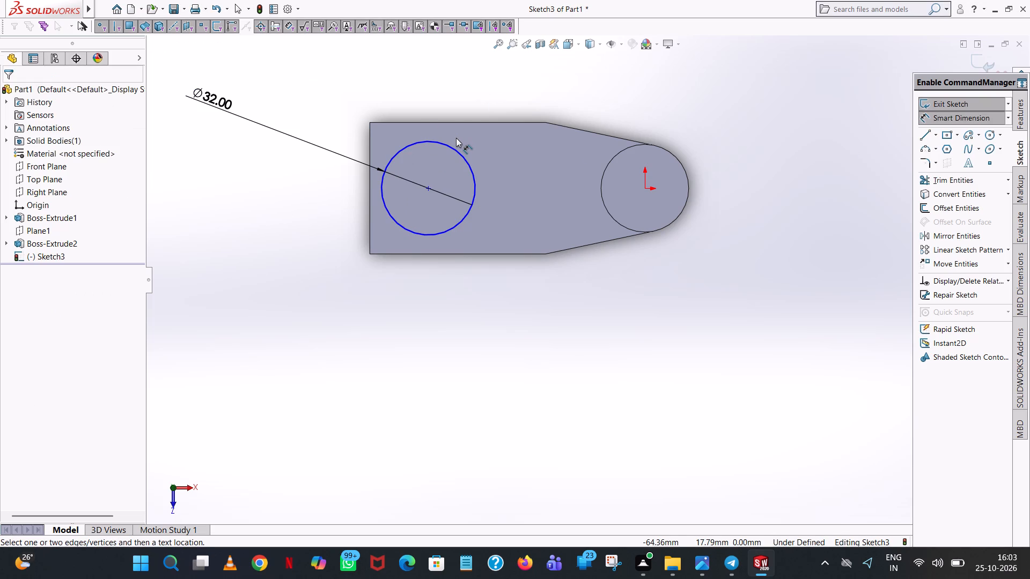
# Dimension the horizontal distance between the circle's centre and the origin as 74 mm.
pyautogui.click(428, 188)
pyautogui.click(645, 188)
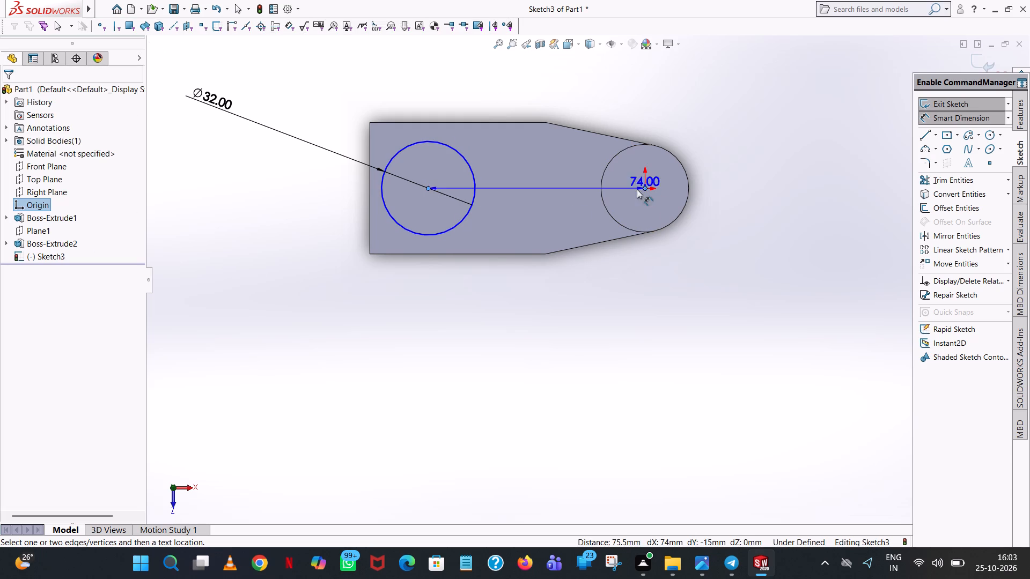
pyautogui.click(473, 320)
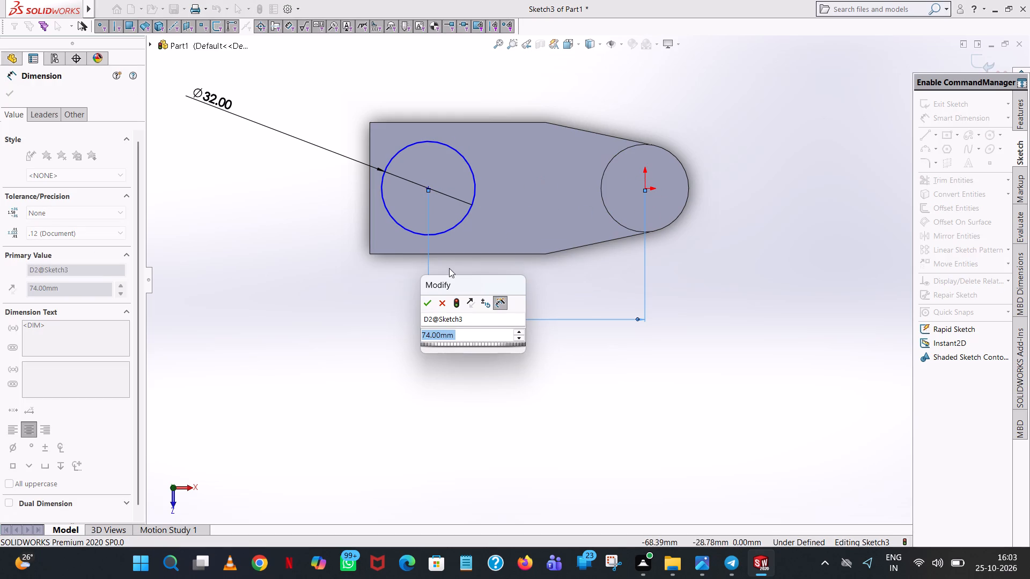
pyautogui.click(426, 303)
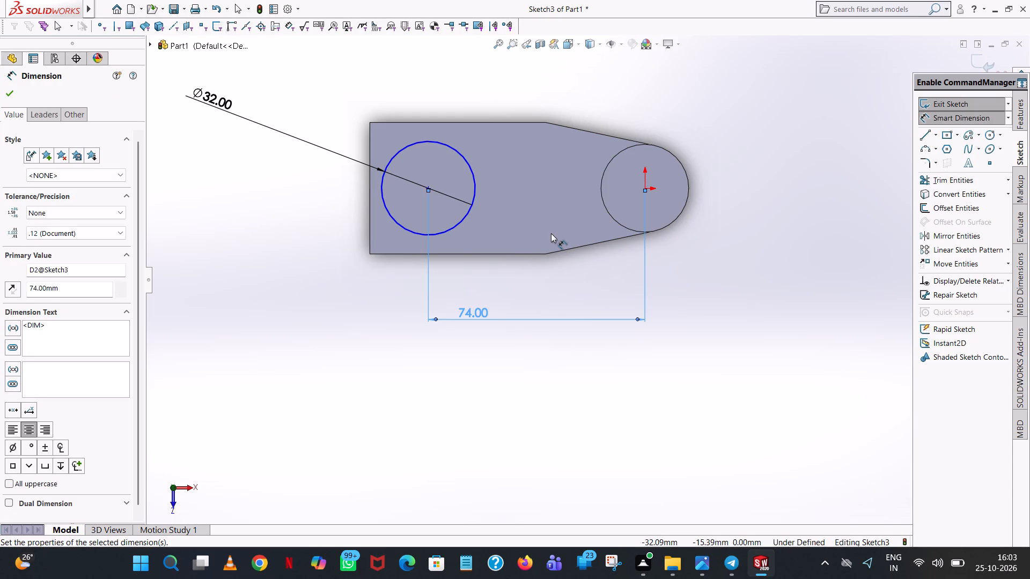
pyautogui.press('`')
pyautogui.click(803, 169)
pyautogui.press('Escape')
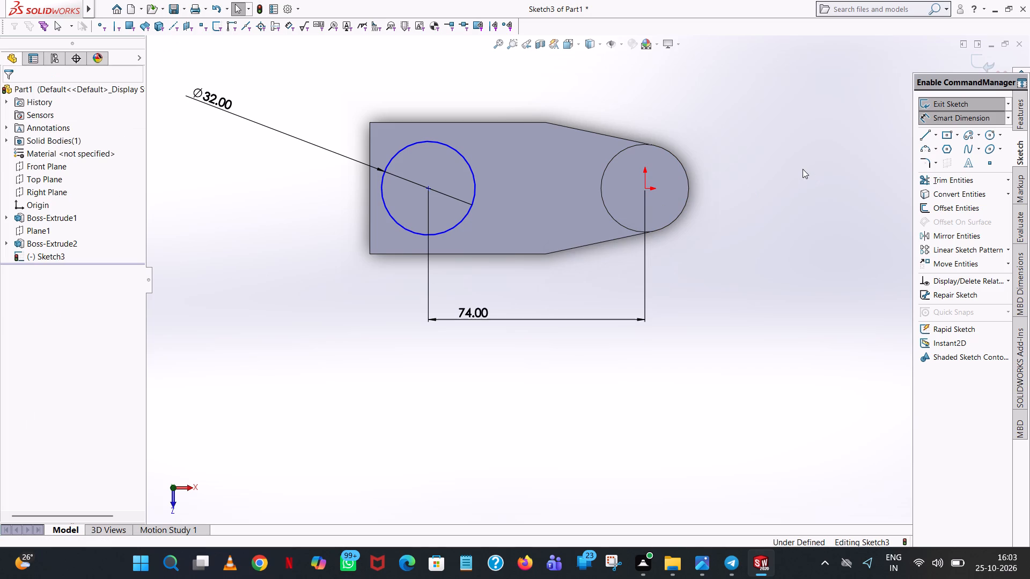
# Add a horizontal relation between the origin and the circle's centre.
pyautogui.keyDown('ctrl'); pyautogui.click(643, 188); pyautogui.keyUp('ctrl')
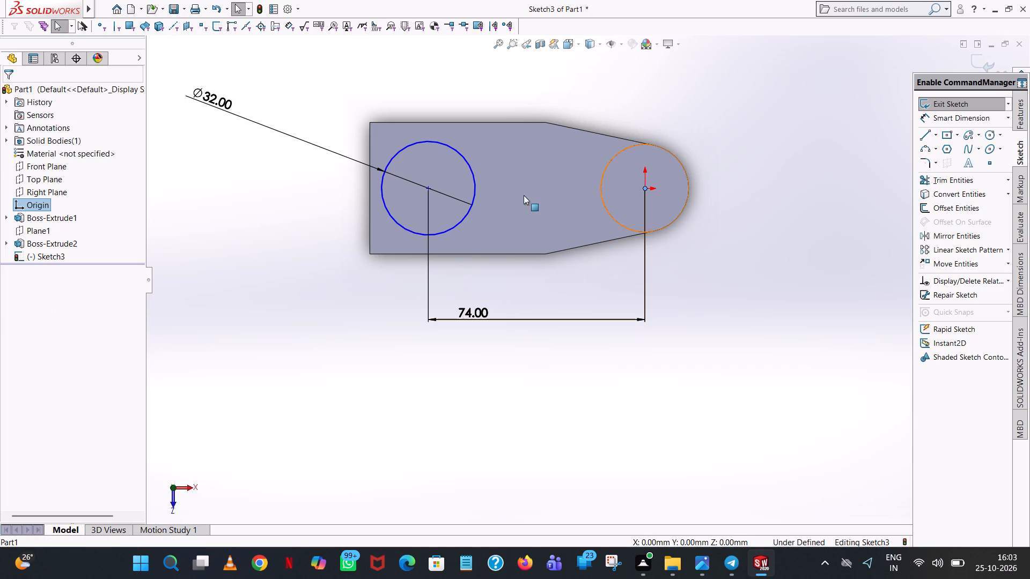
pyautogui.keyDown('ctrl'); pyautogui.click(426, 187); pyautogui.keyUp('ctrl')
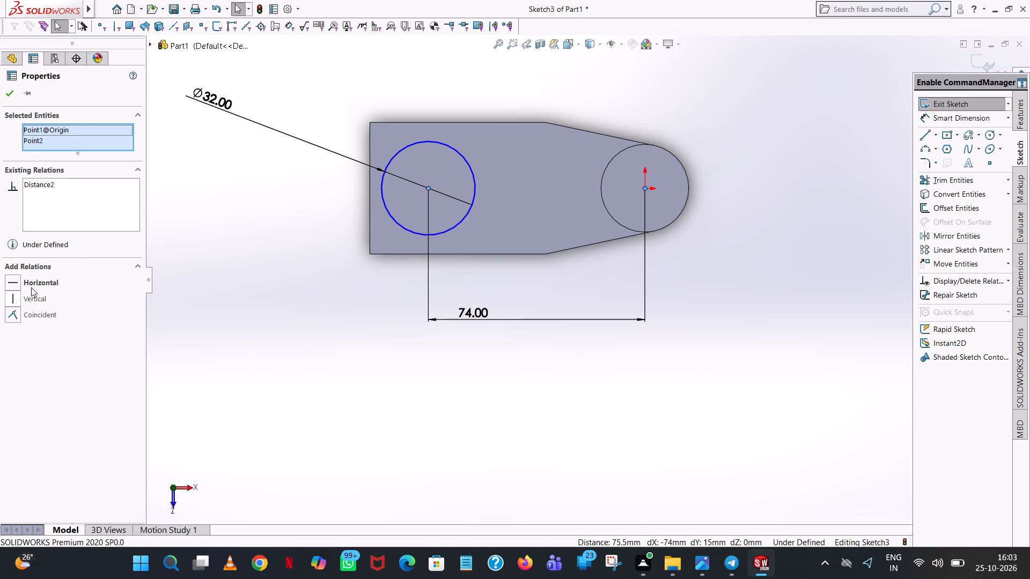
pyautogui.click(36, 284)
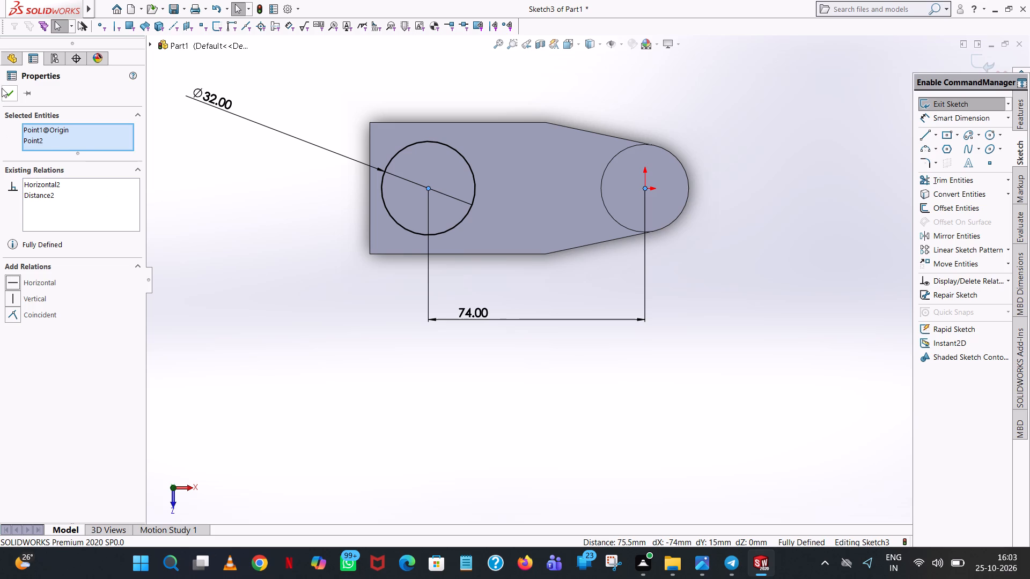
pyautogui.click(2, 88)
pyautogui.click(424, 344)
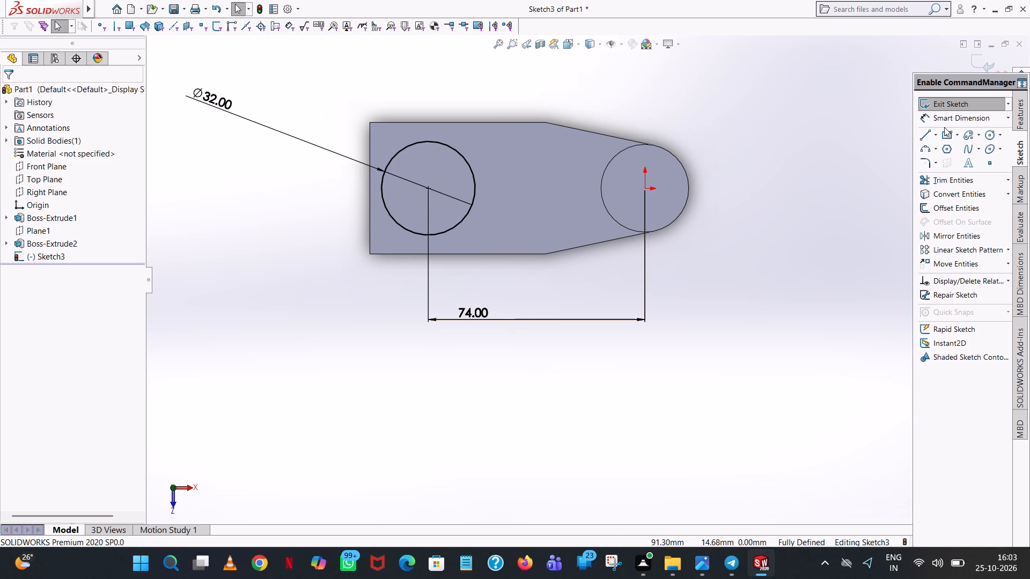
# Extrude the 32 mm circle as a blind boss 45 mm upward from the arm's top face, merged with the body.
pyautogui.click(1026, 118)
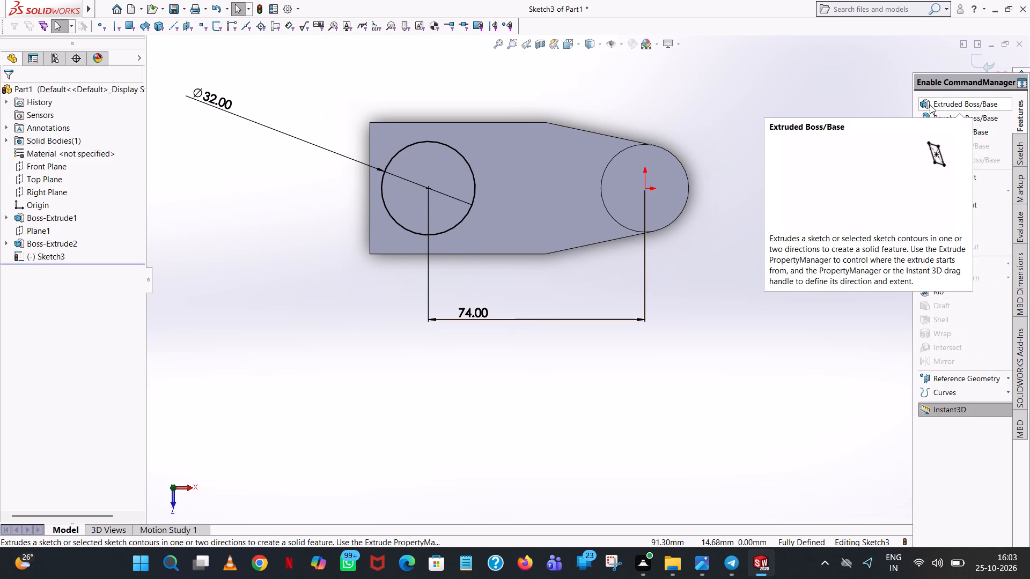
pyautogui.click(930, 105)
pyautogui.moveTo(568, 360); pyautogui.dragTo(594, 182, button='middle')
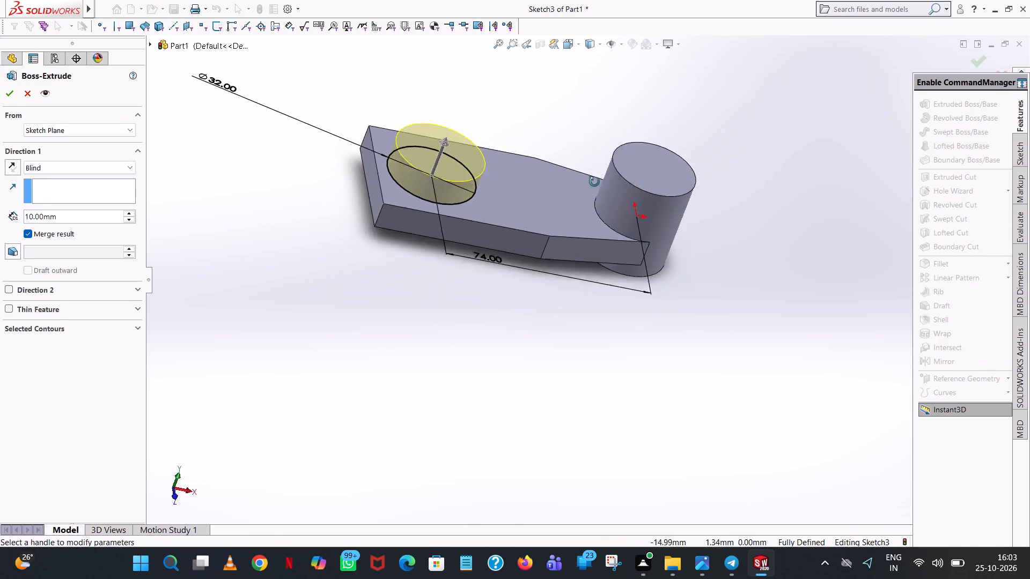
pyautogui.moveTo(594, 182); pyautogui.dragTo(573, 124, button='middle')
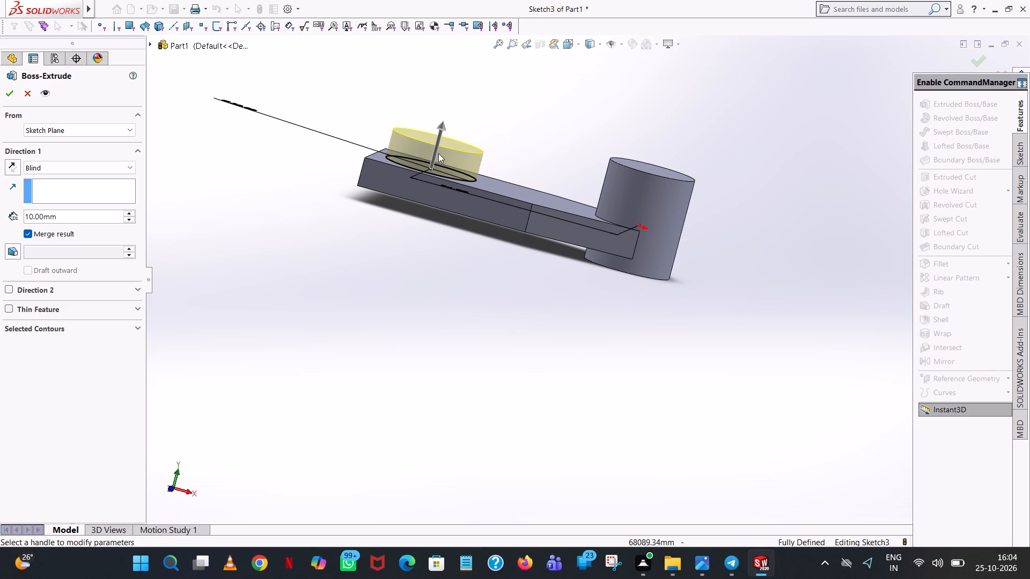
pyautogui.doubleClick(68, 213)
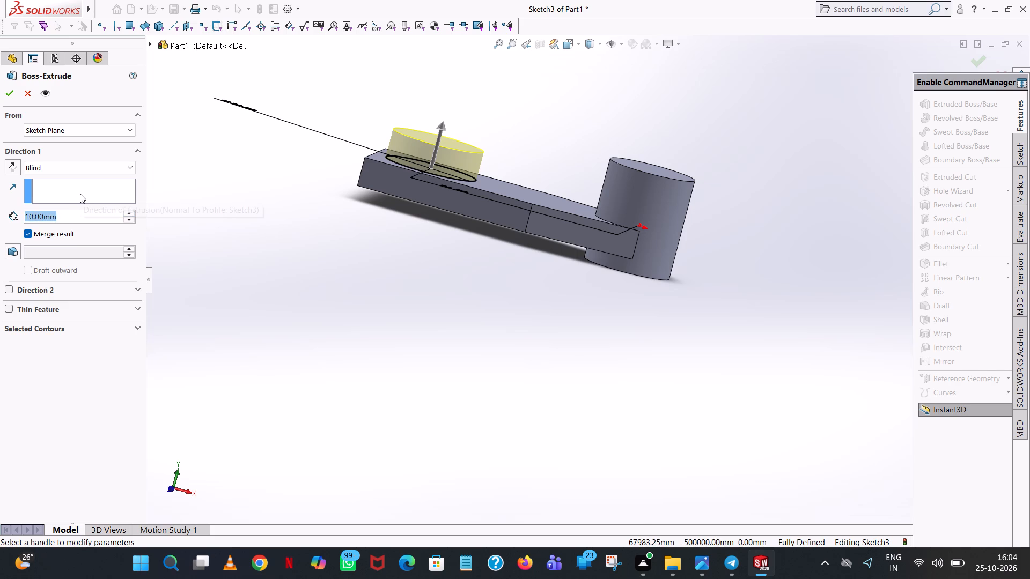
pyautogui.write('65')
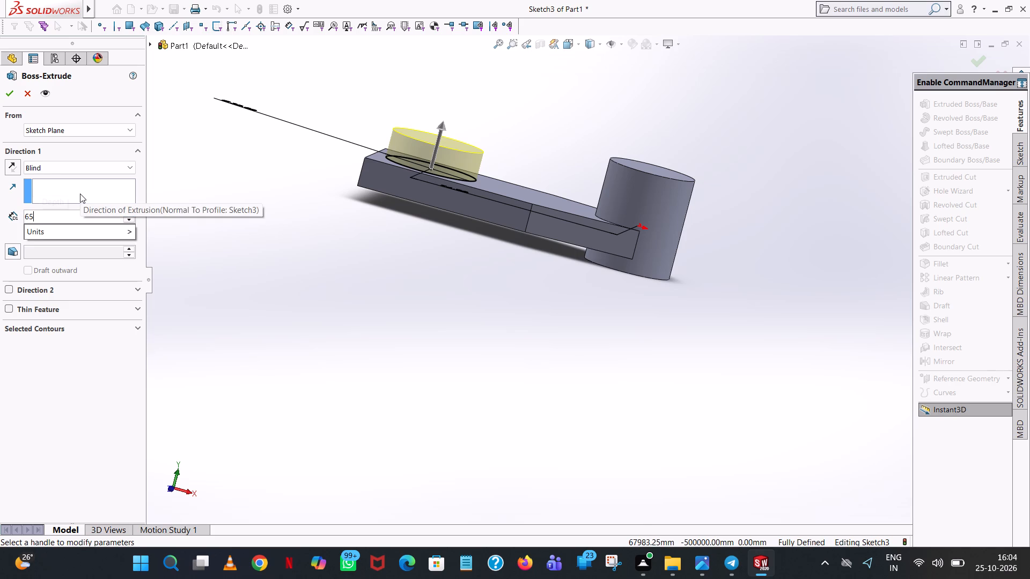
pyautogui.press('-')
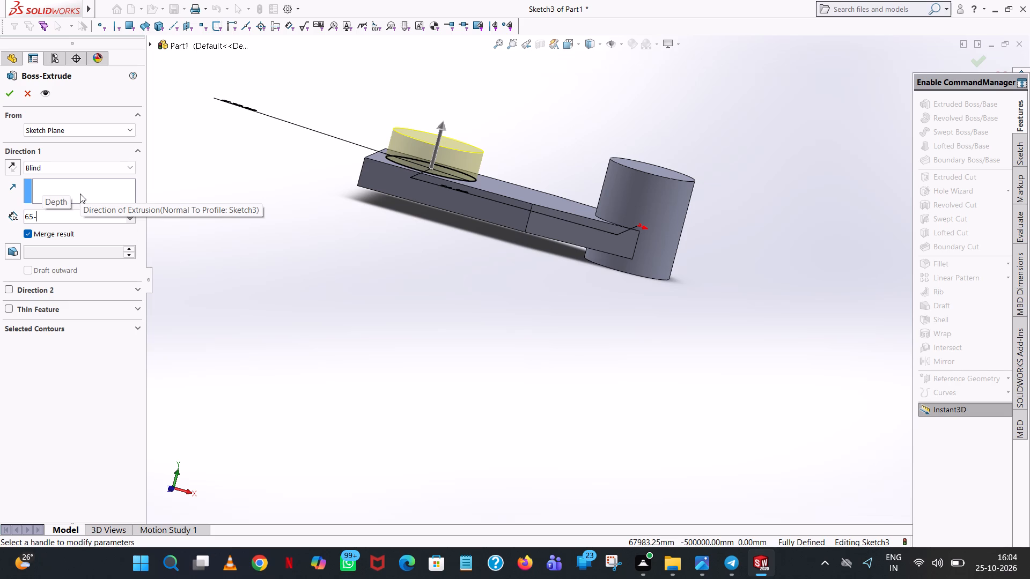
pyautogui.write('20')
pyautogui.press('Return')
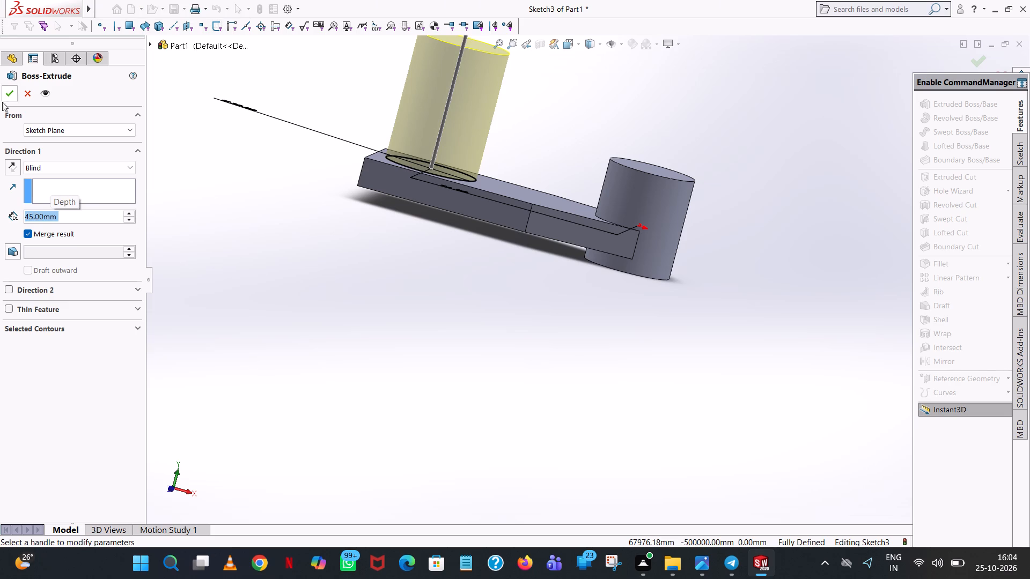
pyautogui.click(14, 89)
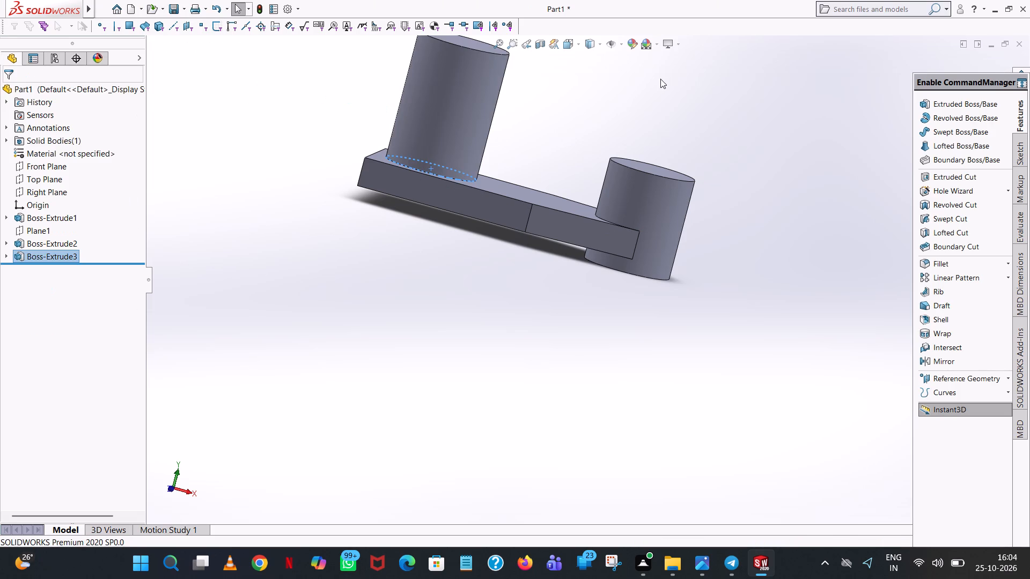
pyautogui.click(662, 77)
# Examine the two cylinders and the connecting tapered arm from several angles.
pyautogui.scroll(2, 480, 124)
pyautogui.moveTo(480, 125); pyautogui.dragTo(569, 226, button='middle')
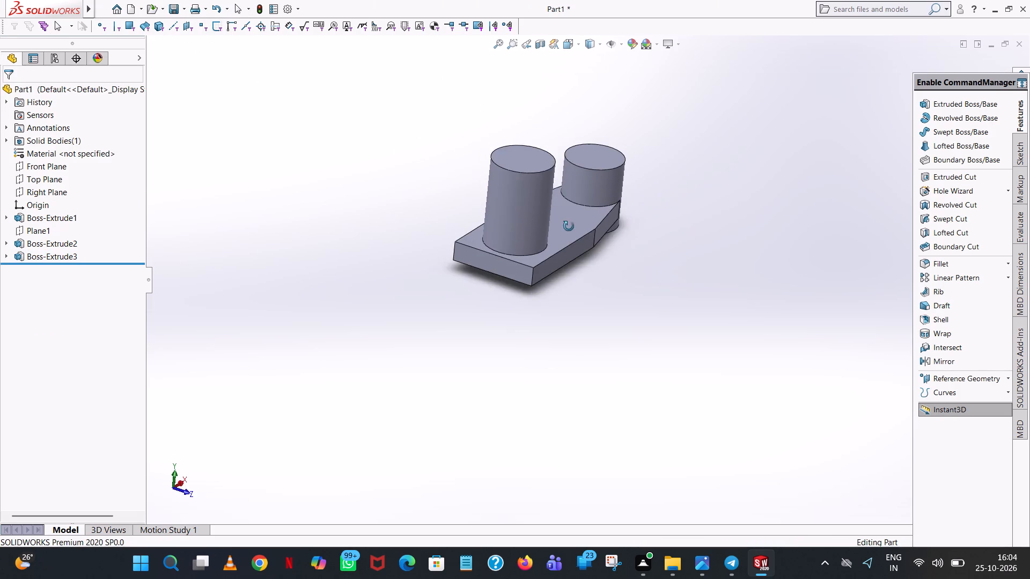
pyautogui.moveTo(569, 226); pyautogui.dragTo(569, 244, button='middle')
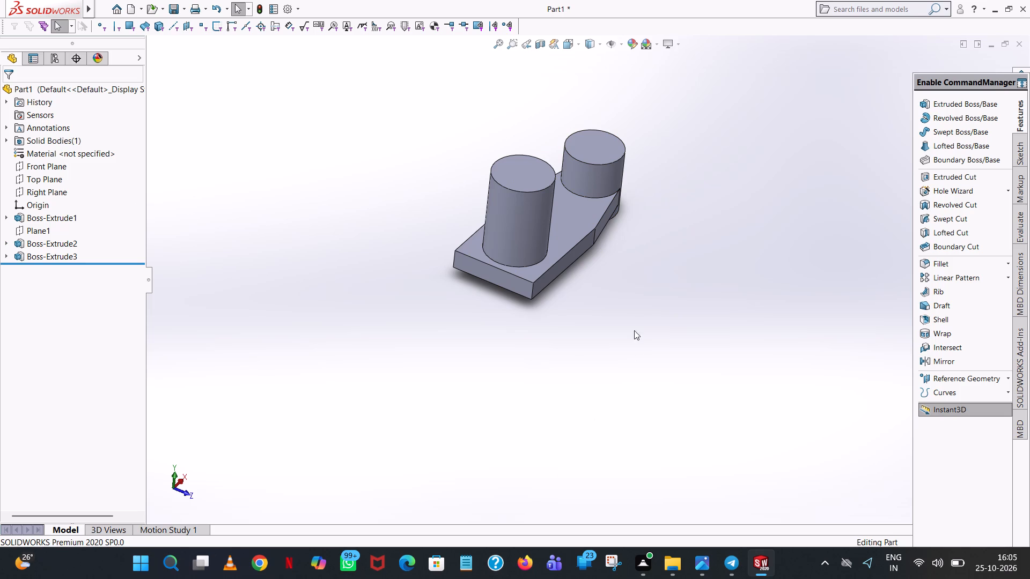
pyautogui.moveTo(653, 251); pyautogui.dragTo(496, 211, button='middle')
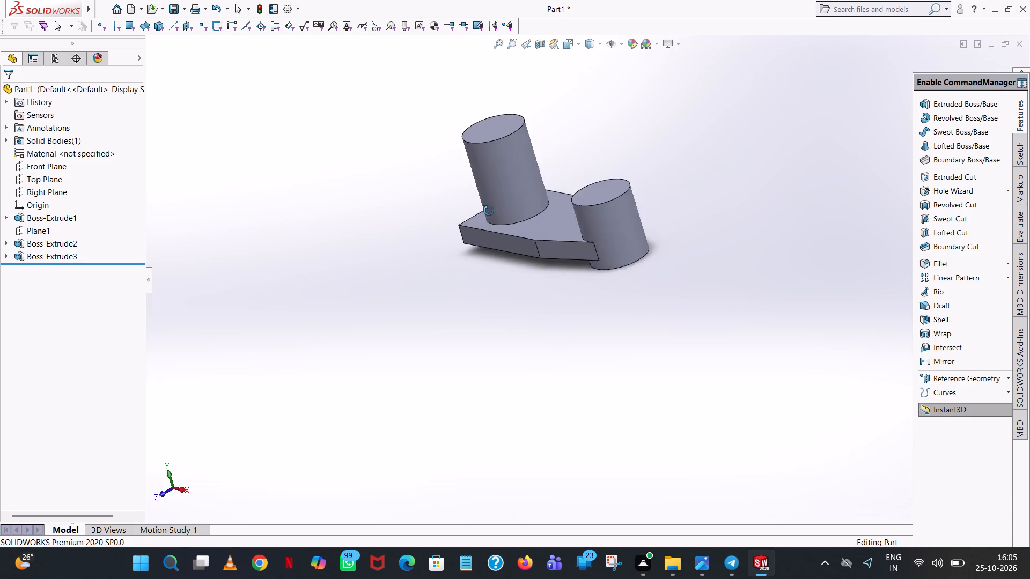
pyautogui.moveTo(489, 211); pyautogui.dragTo(601, 209, button='middle')
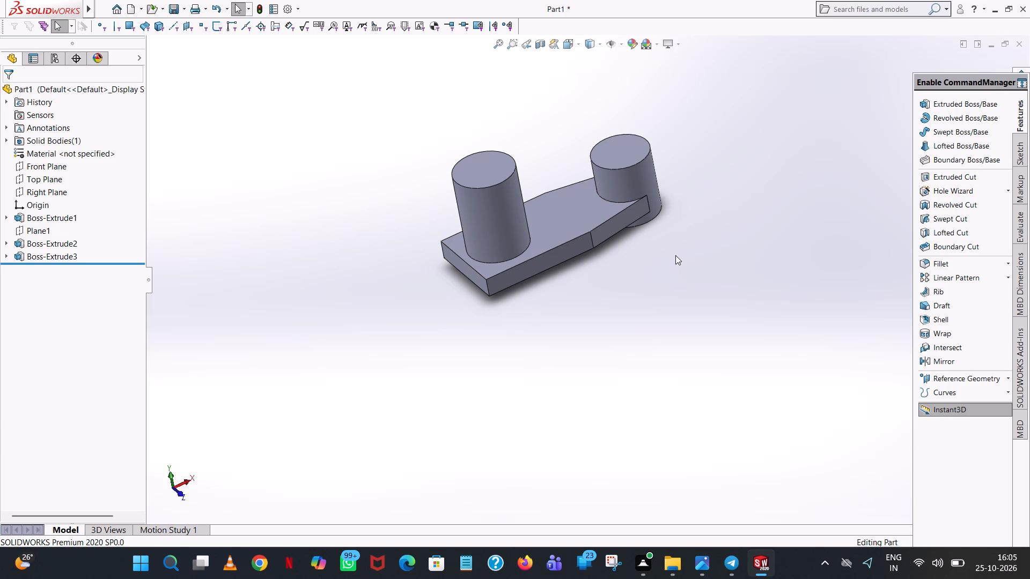
pyautogui.moveTo(679, 177); pyautogui.dragTo(638, 151, button='middle')
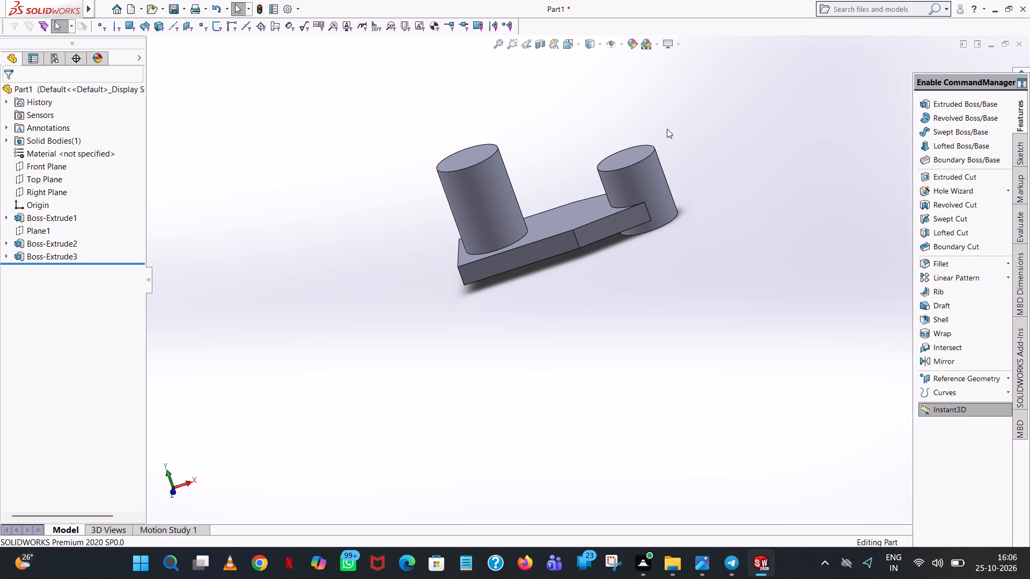
pyautogui.moveTo(557, 131); pyautogui.dragTo(559, 140, button='middle')
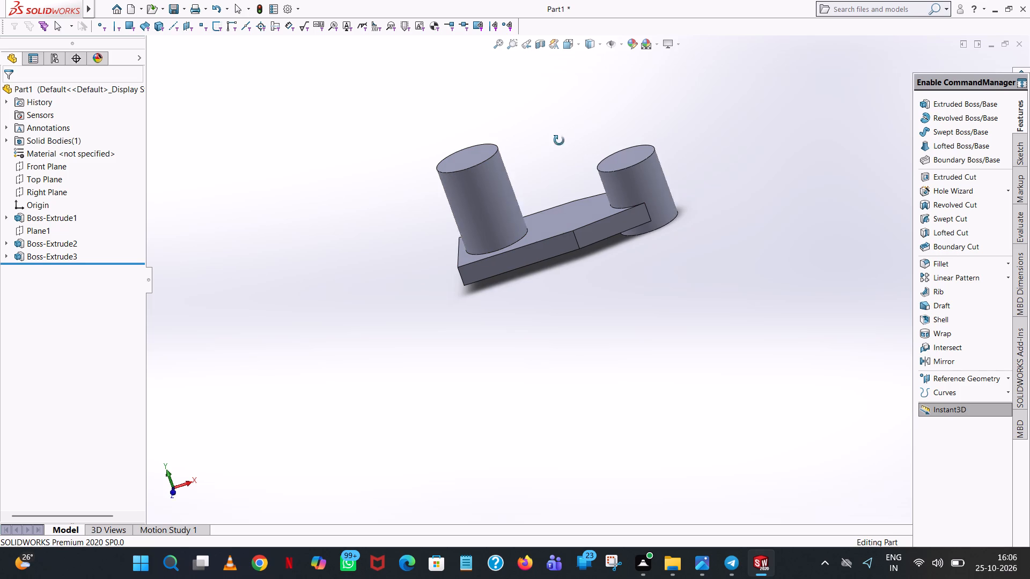
pyautogui.moveTo(559, 140); pyautogui.dragTo(574, 211, button='middle')
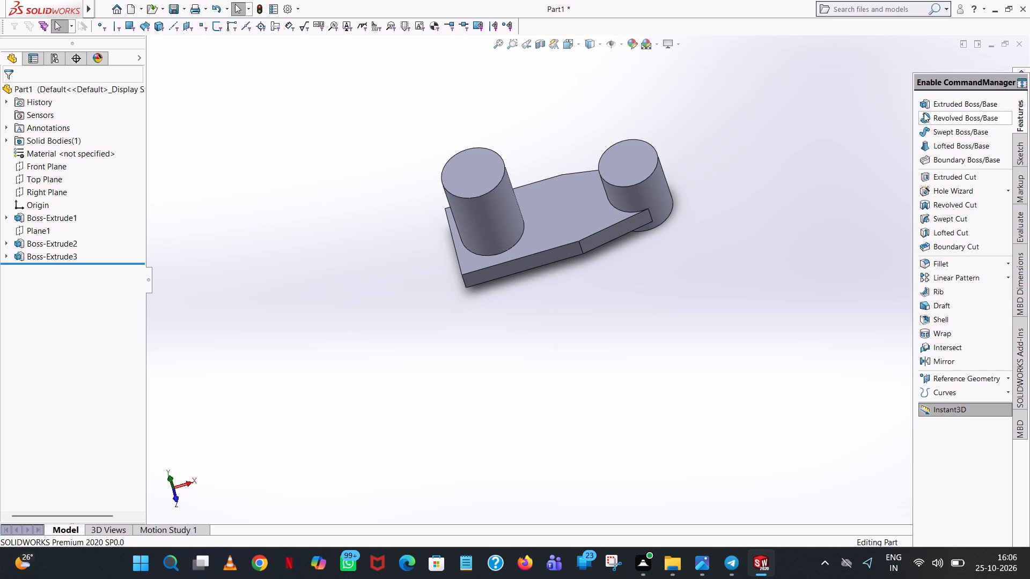
# Start a new extruded boss with its sketch on the top face of the tapered arm.
pyautogui.click(941, 101)
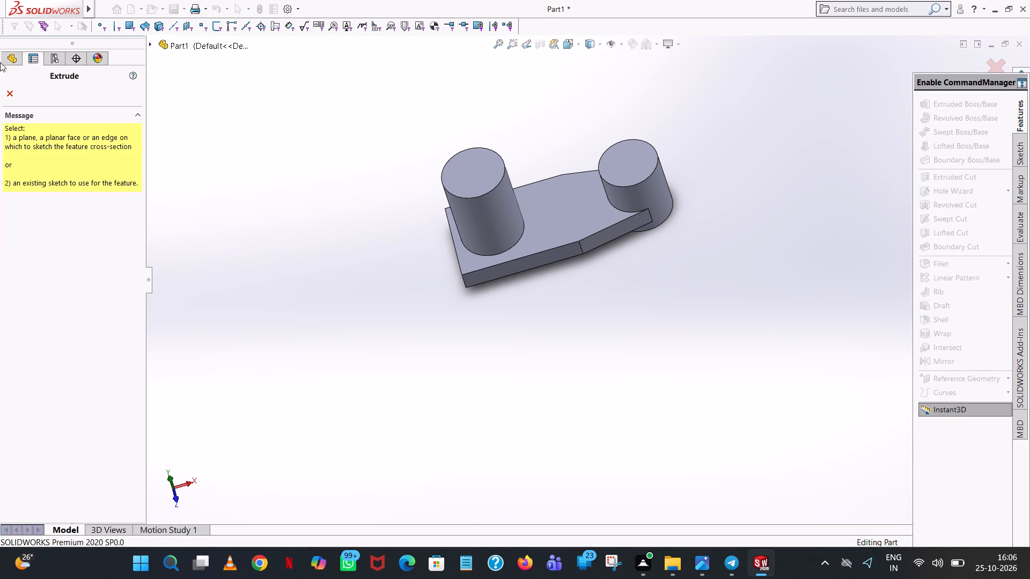
pyautogui.click(545, 222)
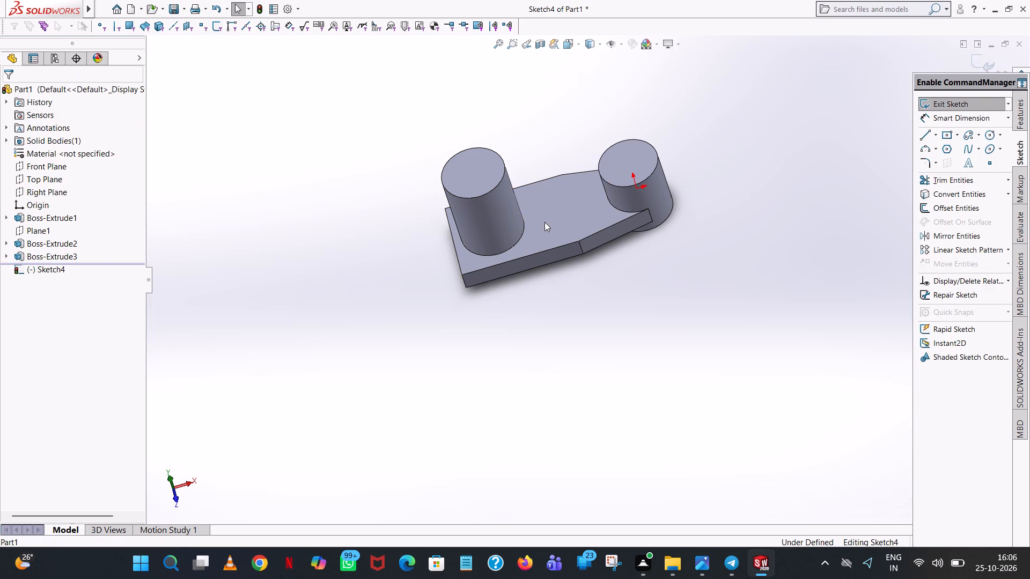
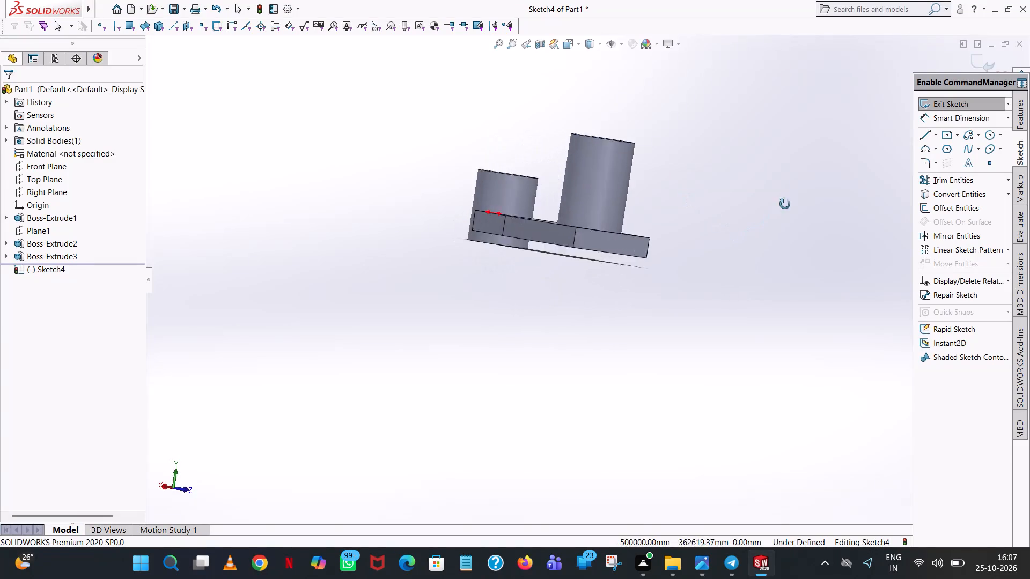
# From the top view, sketch a circle of radius 11 mm (22/2) concentric with the 32 mm diameter boss.
pyautogui.scroll(1, 793, 193)
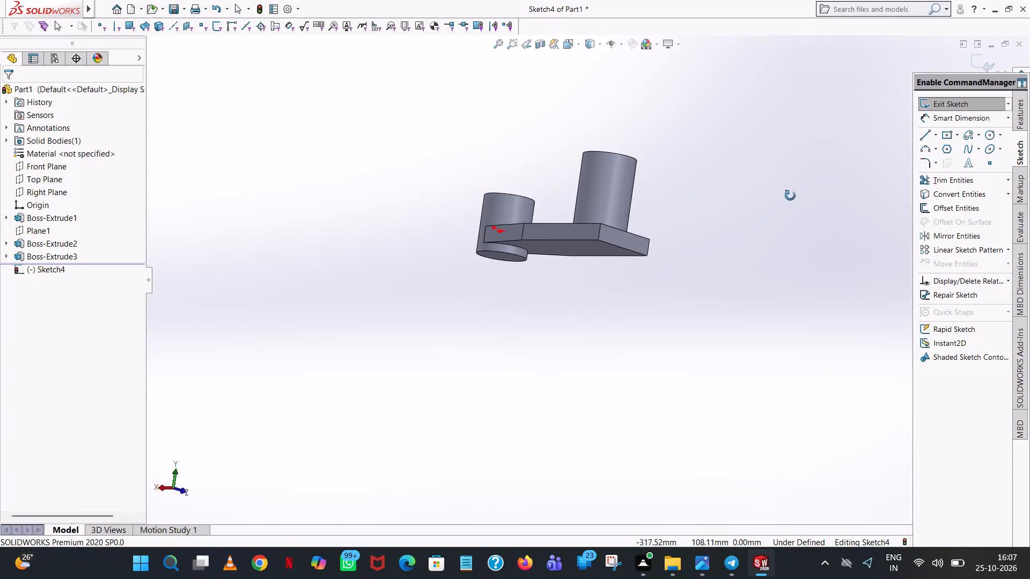
pyautogui.scroll(-1, 584, 177)
pyautogui.scroll(1, 585, 317)
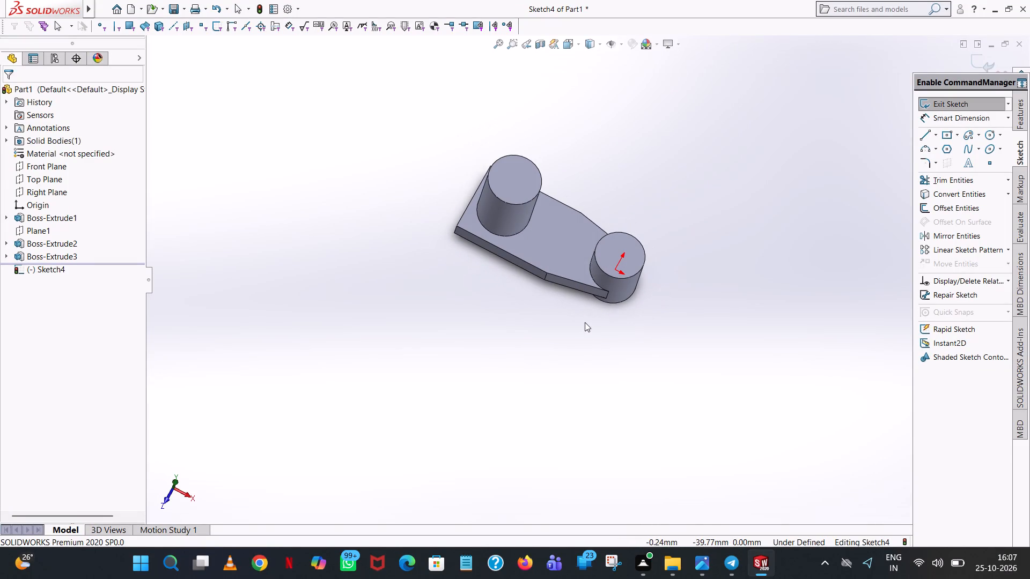
pyautogui.click(577, 43)
pyautogui.click(624, 100)
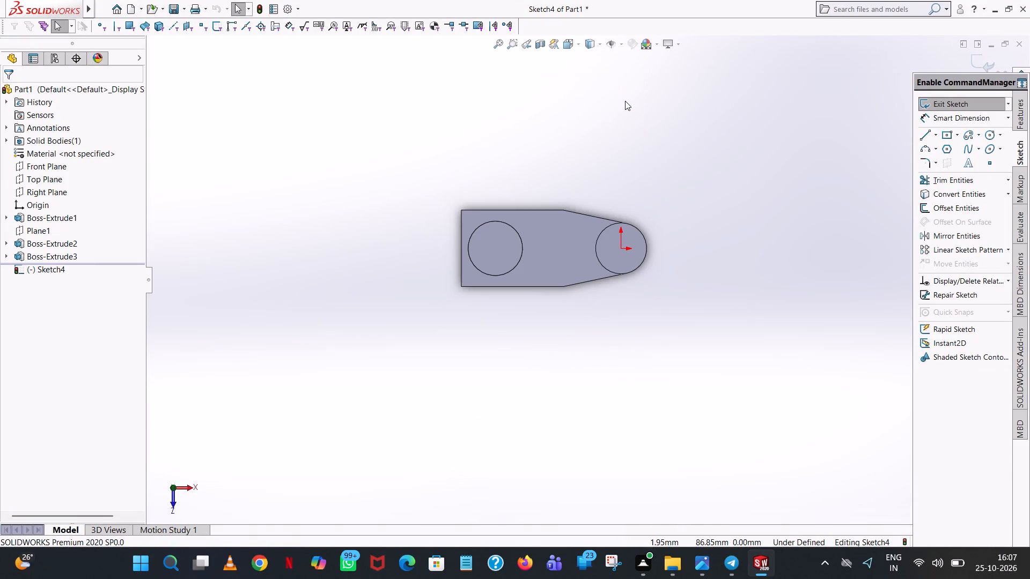
pyautogui.click(990, 137)
pyautogui.scroll(-3, 464, 270)
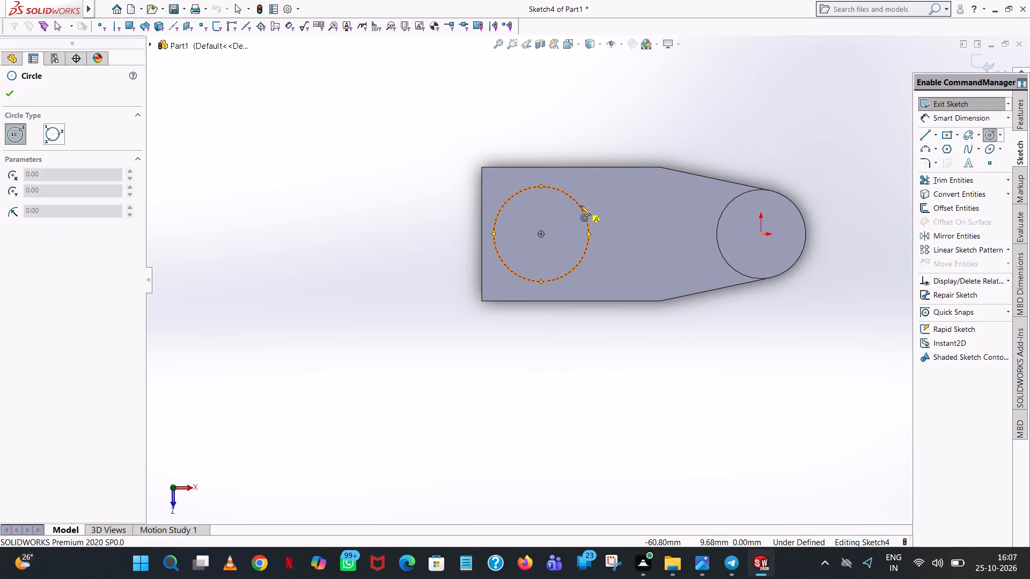
pyautogui.click(541, 234)
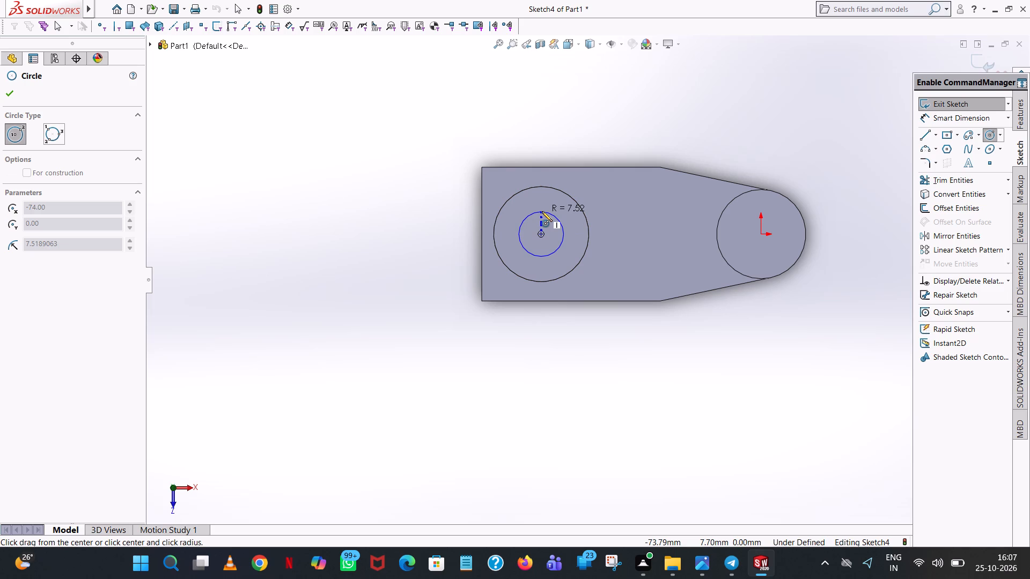
pyautogui.click(542, 211)
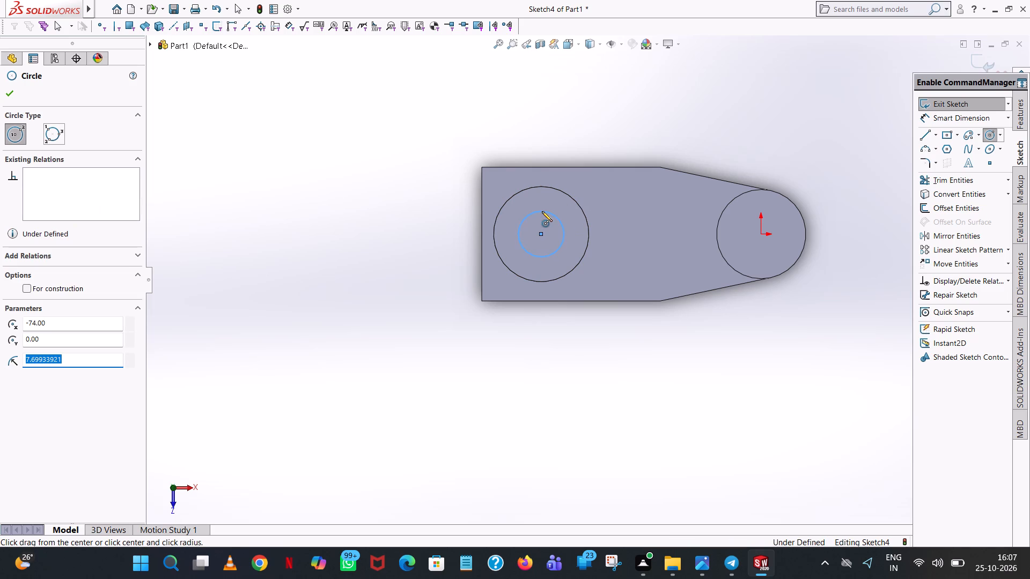
pyautogui.write('22')
pyautogui.write('/2')
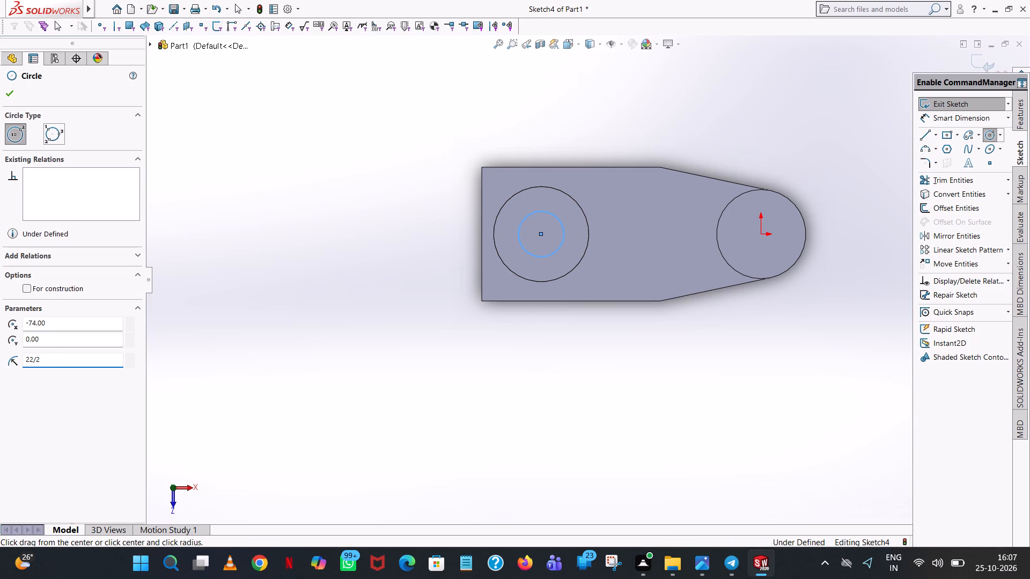
pyautogui.press('Return')
pyautogui.rightClick(542, 211)
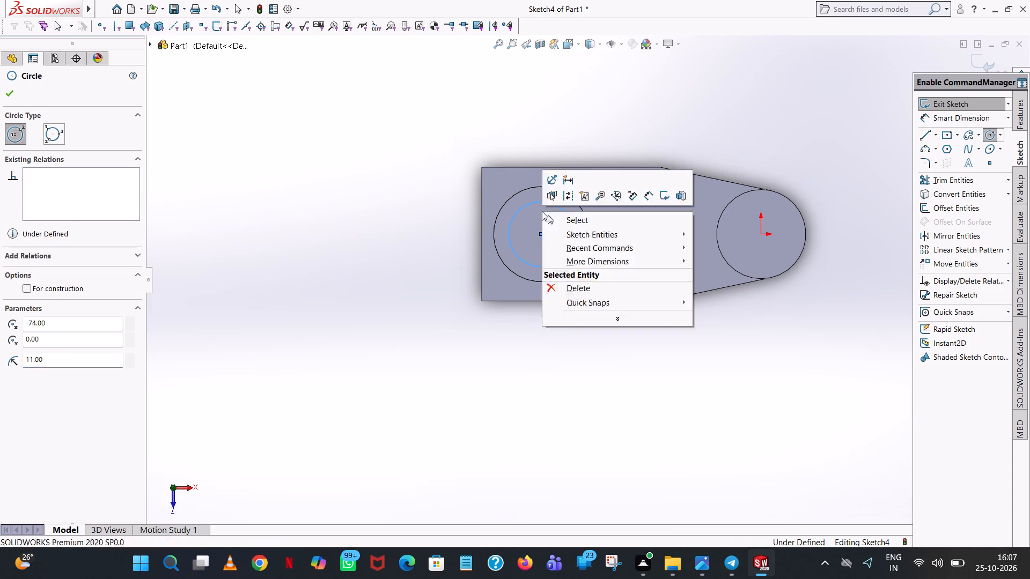
pyautogui.click(572, 218)
# Sketch a second circle of radius 53 mm on the same centre as the 11 mm radius circle.
pyautogui.click(924, 137)
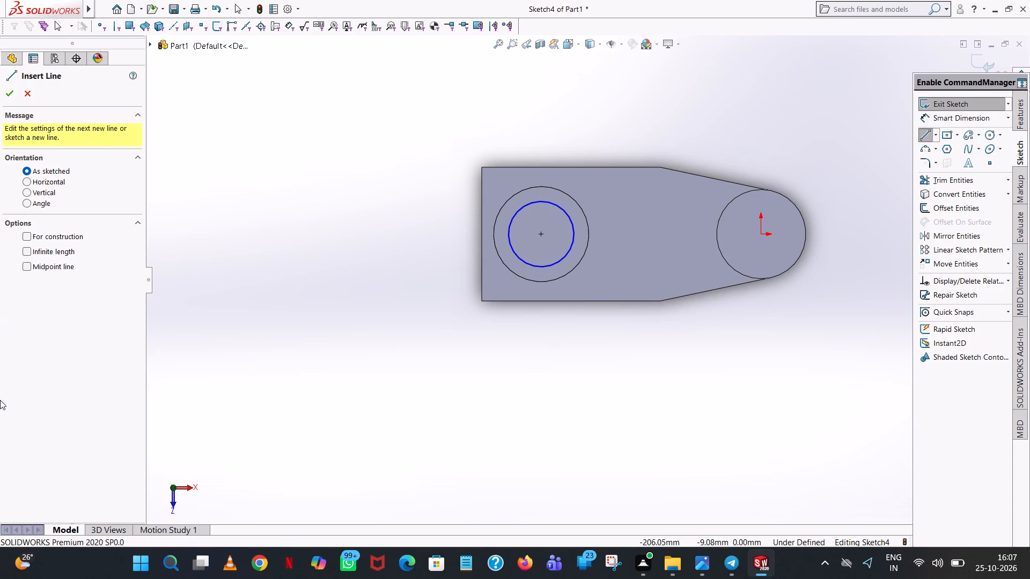
pyautogui.click(985, 132)
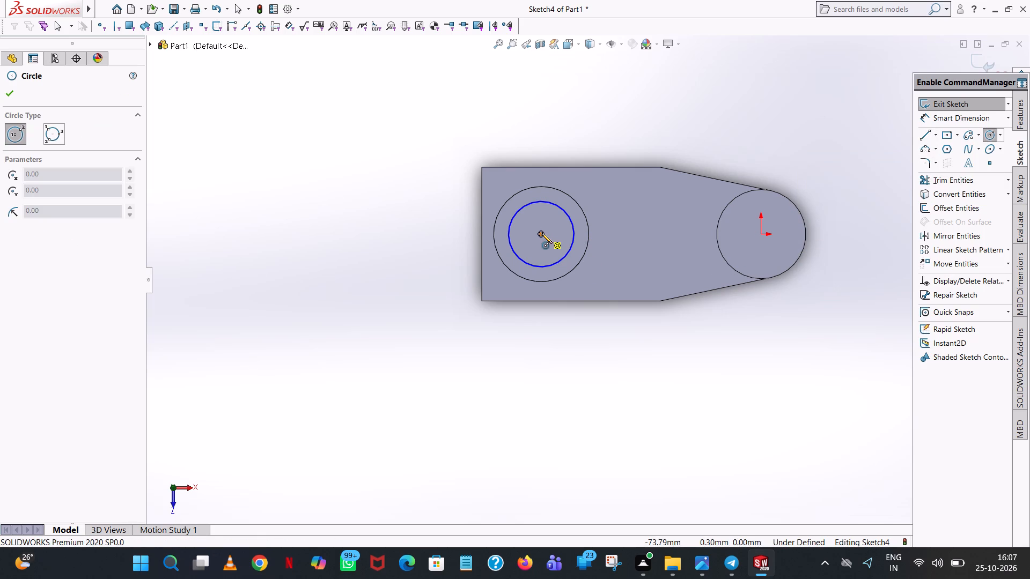
pyautogui.click(542, 233)
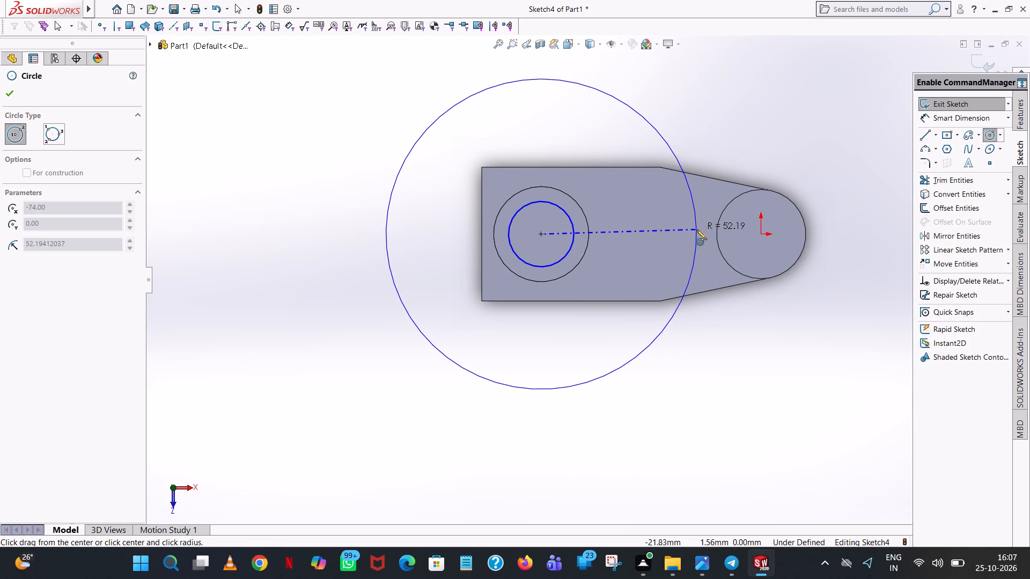
pyautogui.click(696, 229)
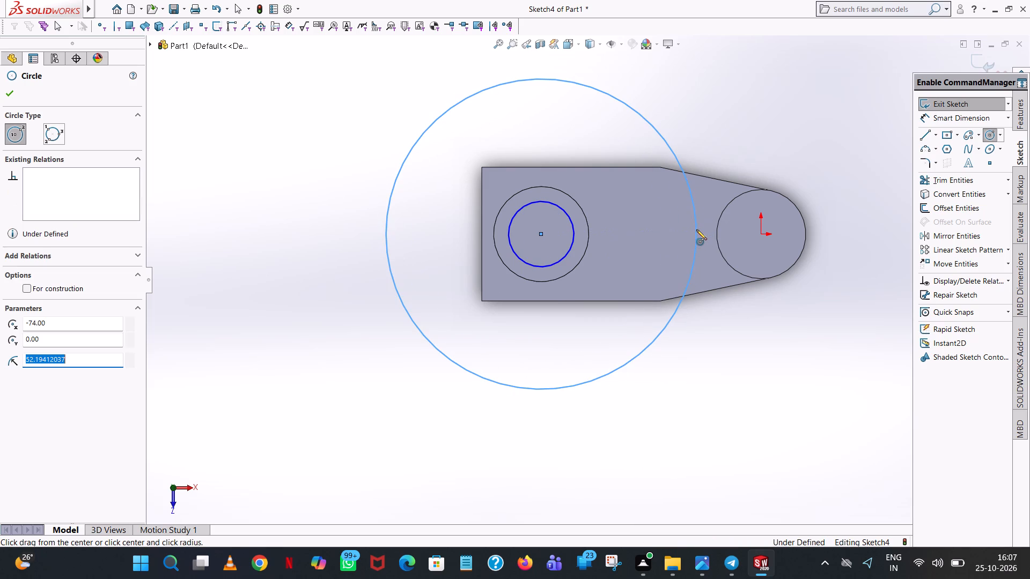
pyautogui.write('53')
pyautogui.press('Return')
pyautogui.rightClick(696, 229)
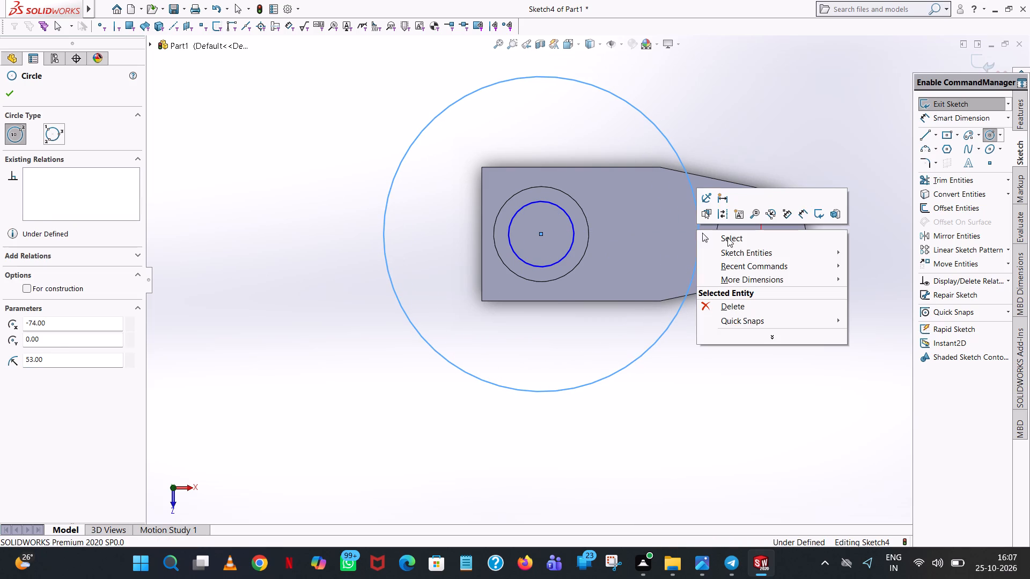
pyautogui.click(727, 237)
# Draw two horizontal lines from the small circle's upper and lower quadrant points across to the 53 mm radius circle.
pyautogui.click(923, 136)
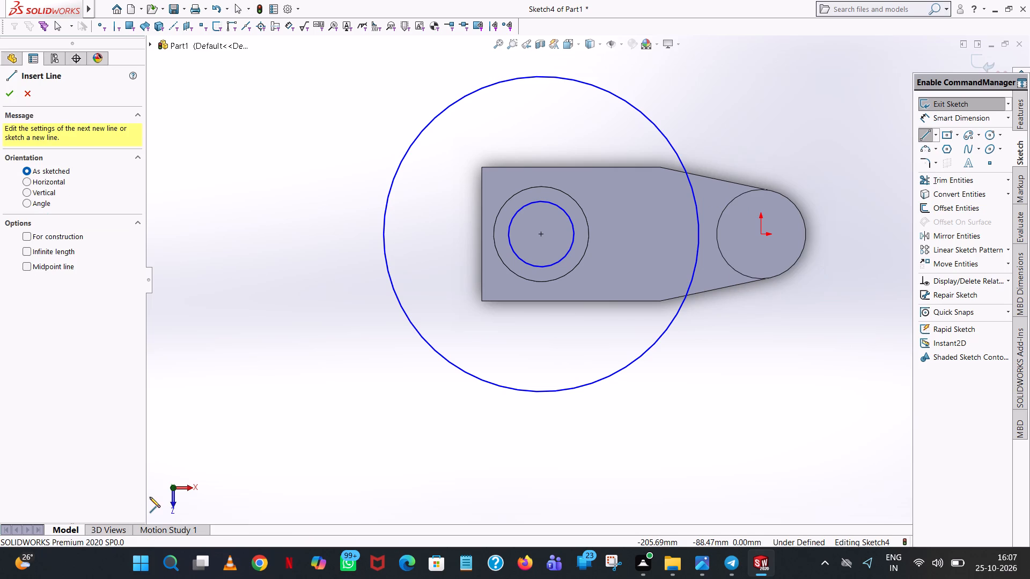
pyautogui.click(540, 201)
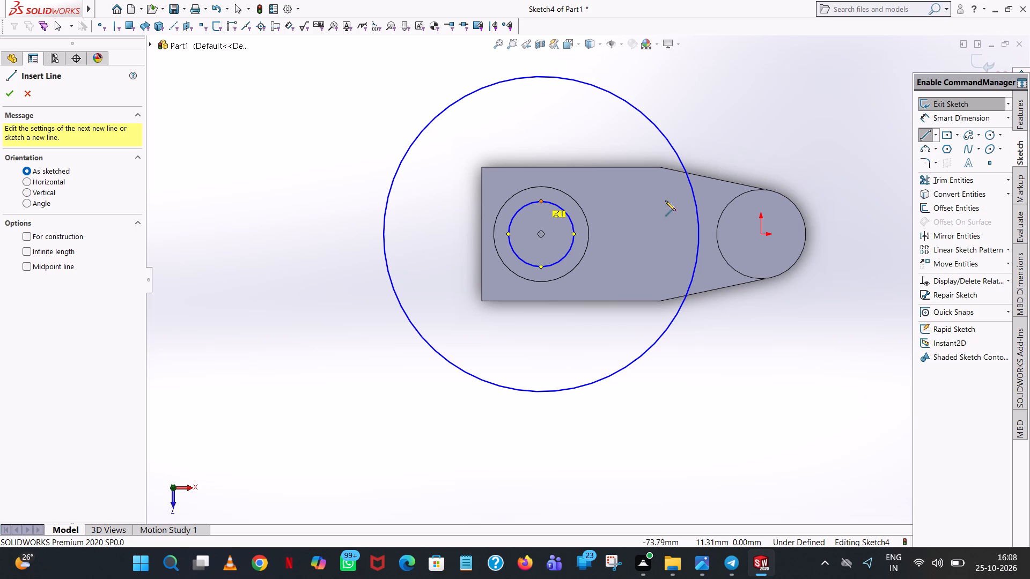
pyautogui.click(694, 201)
pyautogui.rightClick(694, 201)
pyautogui.click(718, 204)
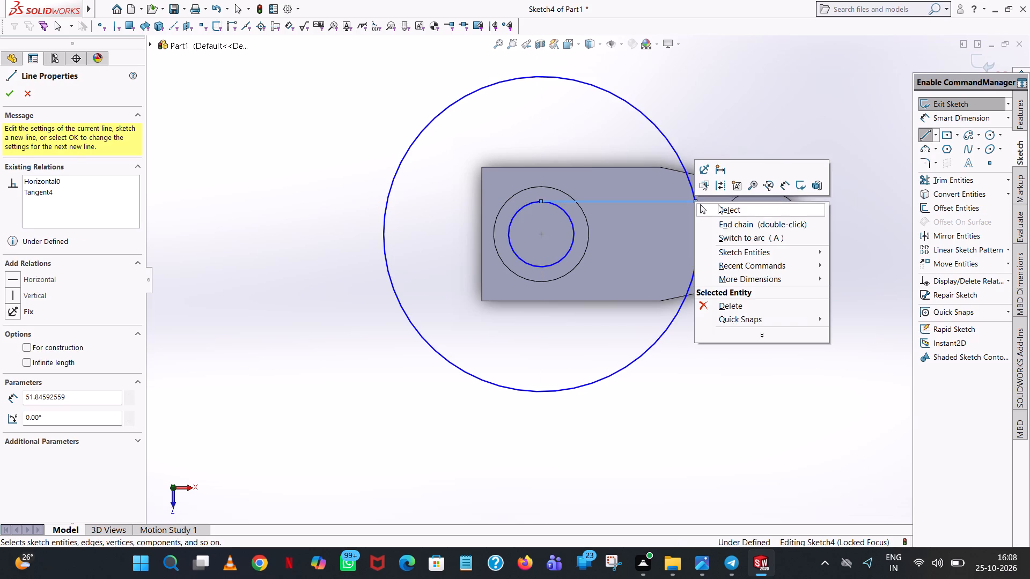
pyautogui.click(924, 136)
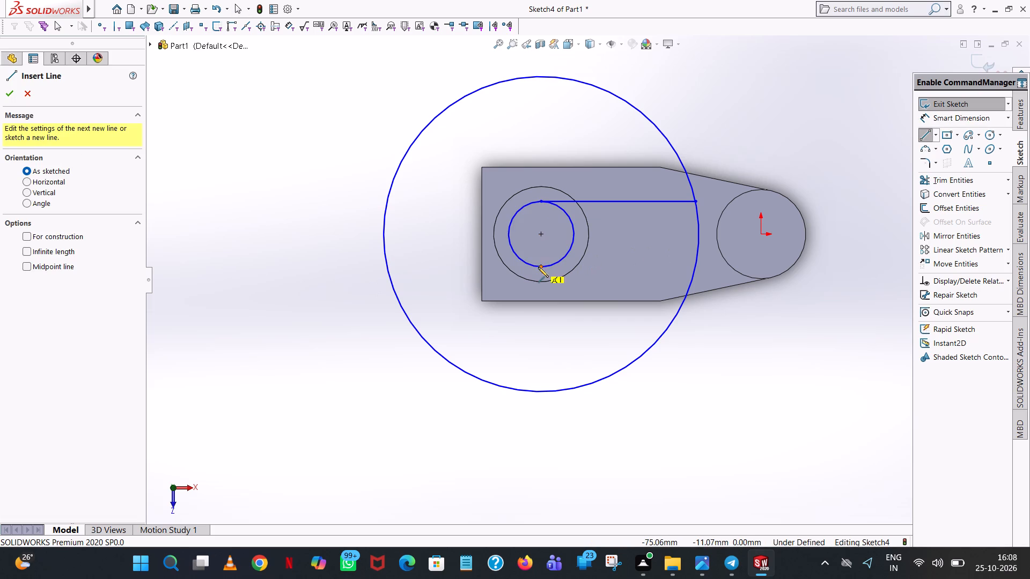
pyautogui.click(541, 267)
pyautogui.click(695, 266)
pyautogui.rightClick(695, 266)
pyautogui.click(734, 274)
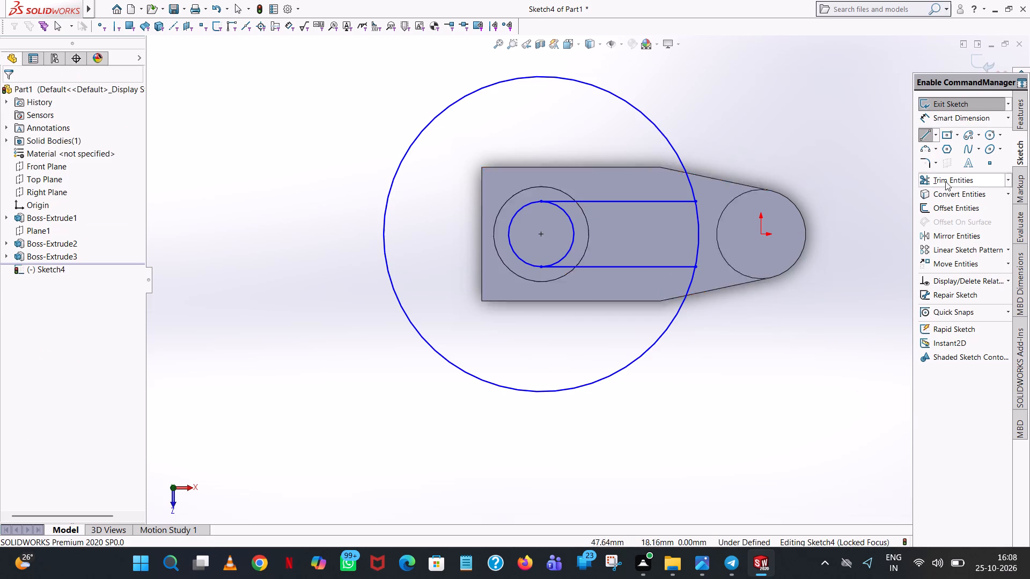
# Trim the large circle outside the two lines and the small circle's inner half, leaving one closed profile along the arm.
pyautogui.click(975, 185)
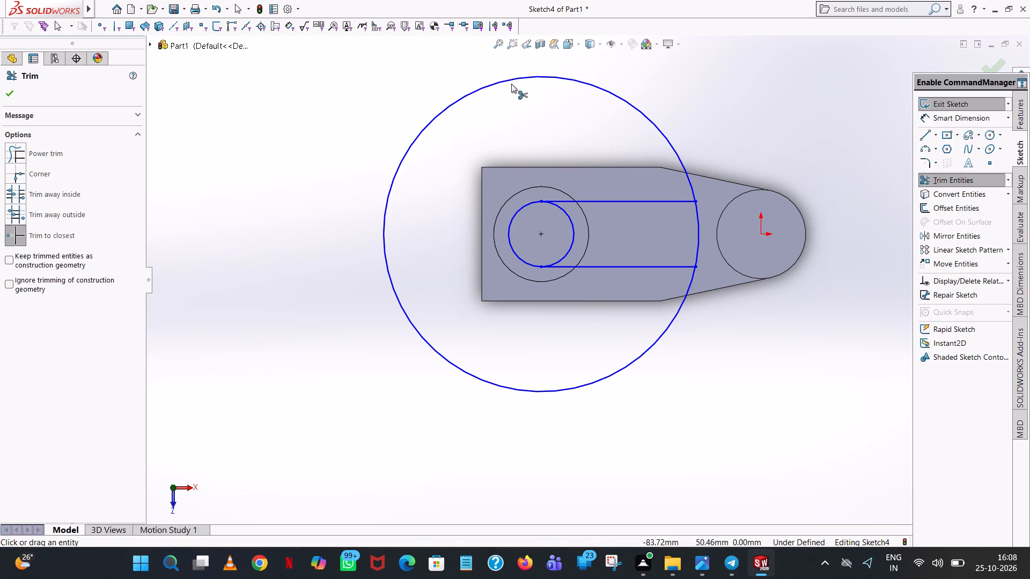
pyautogui.click(511, 78)
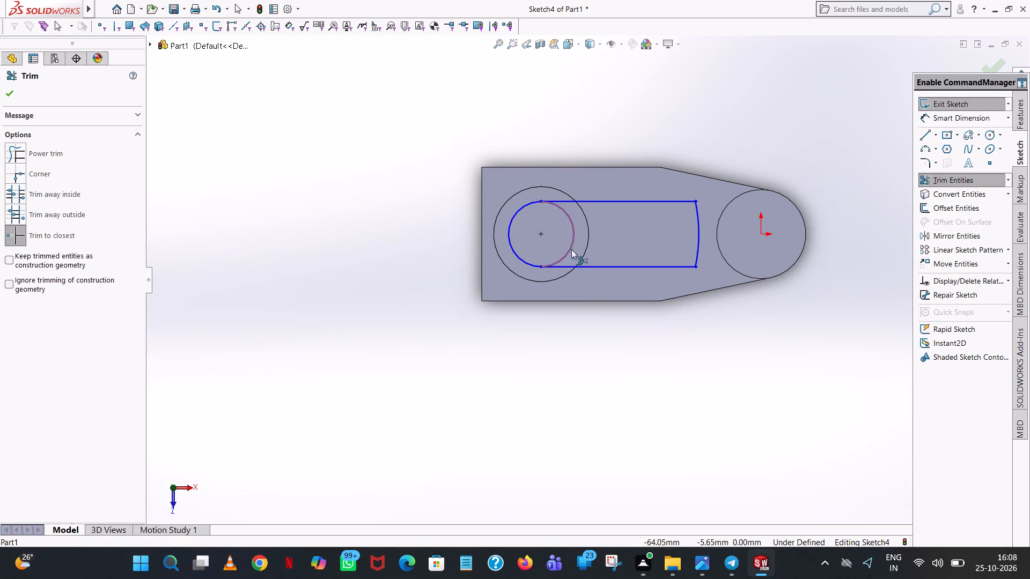
pyautogui.click(572, 236)
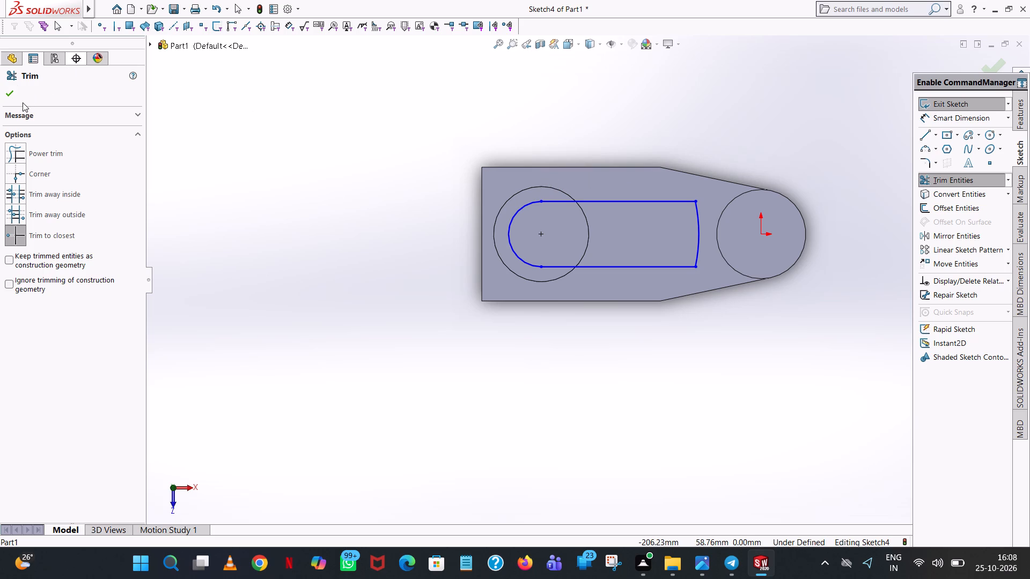
pyautogui.click(5, 88)
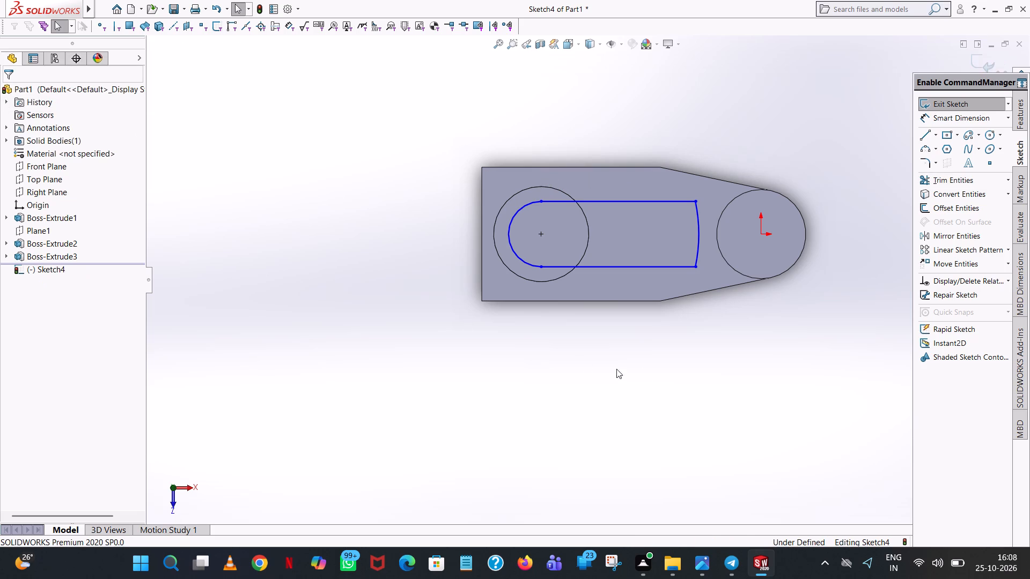
# Extrude the trimmed profile upward from the arm's top face as a blind boss 37 mm (65-20-8) deep, merged with the body.
pyautogui.moveTo(657, 371); pyautogui.dragTo(651, 188, button='middle')
pyautogui.scroll(1, 657, 371)
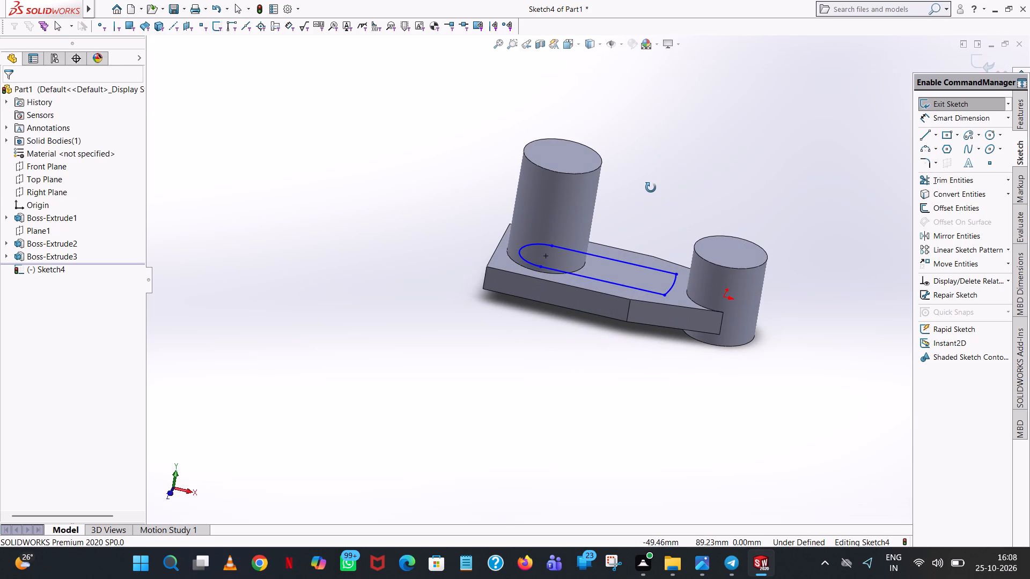
pyautogui.moveTo(651, 188); pyautogui.dragTo(651, 191, button='middle')
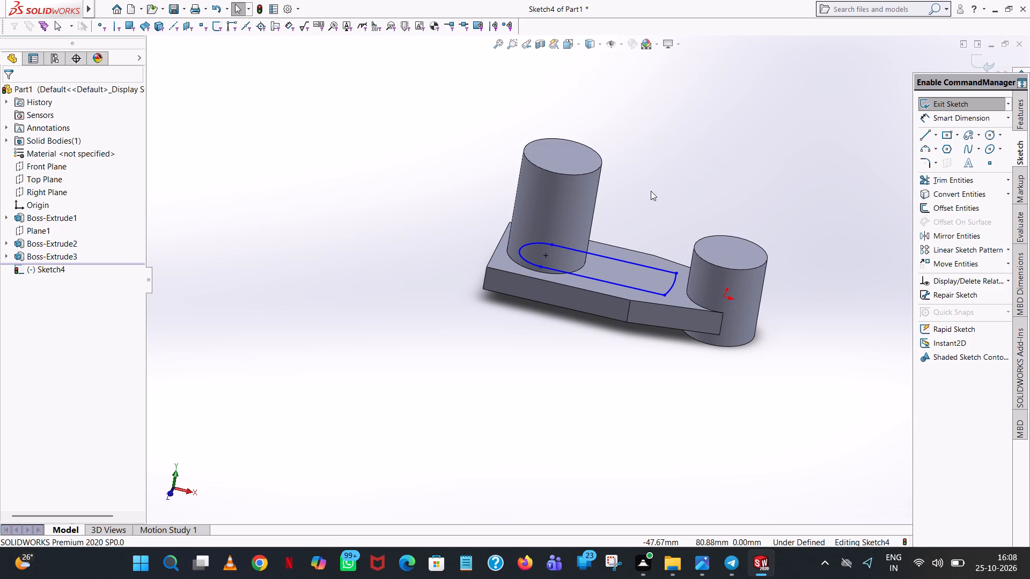
pyautogui.click(1017, 111)
pyautogui.click(997, 102)
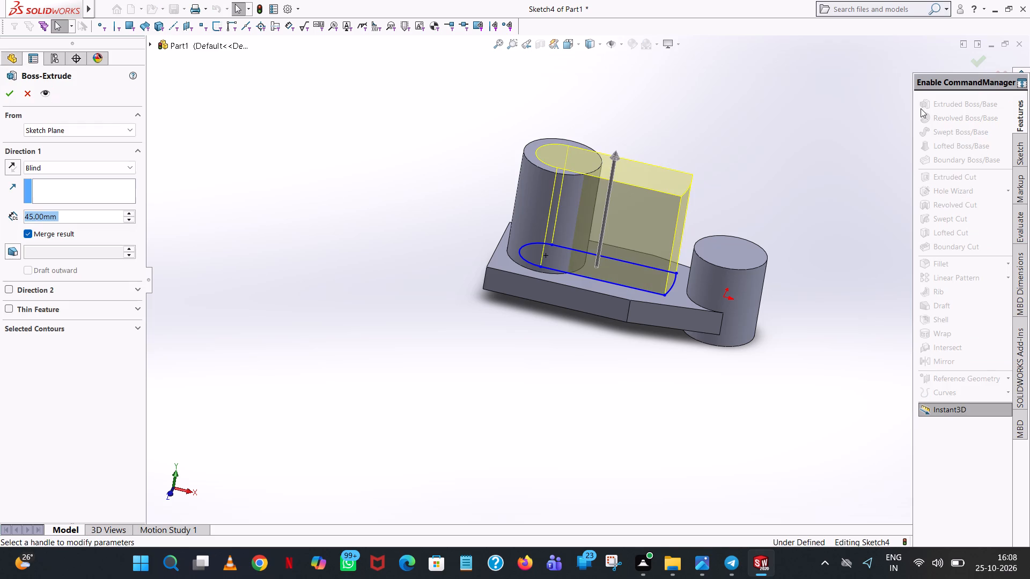
pyautogui.moveTo(547, 516); pyautogui.dragTo(694, 458, button='middle')
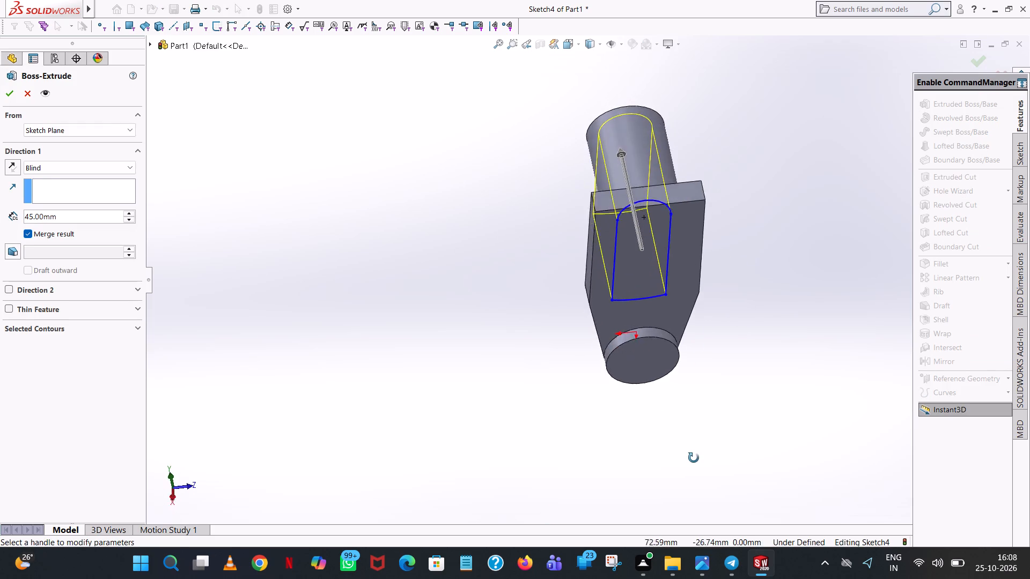
pyautogui.moveTo(694, 458); pyautogui.dragTo(669, 471, button='middle')
pyautogui.scroll(1, 669, 471)
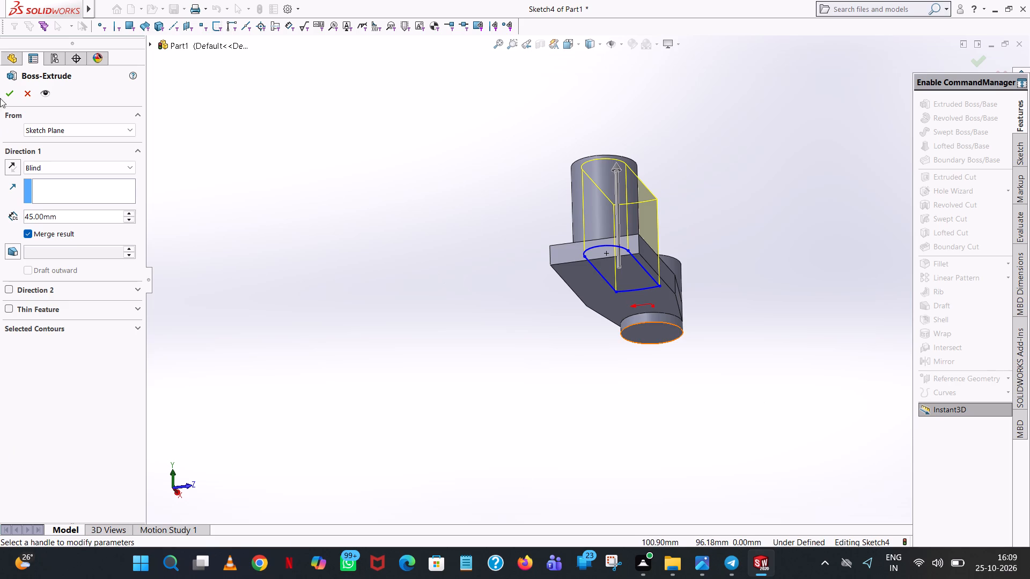
pyautogui.doubleClick(85, 217)
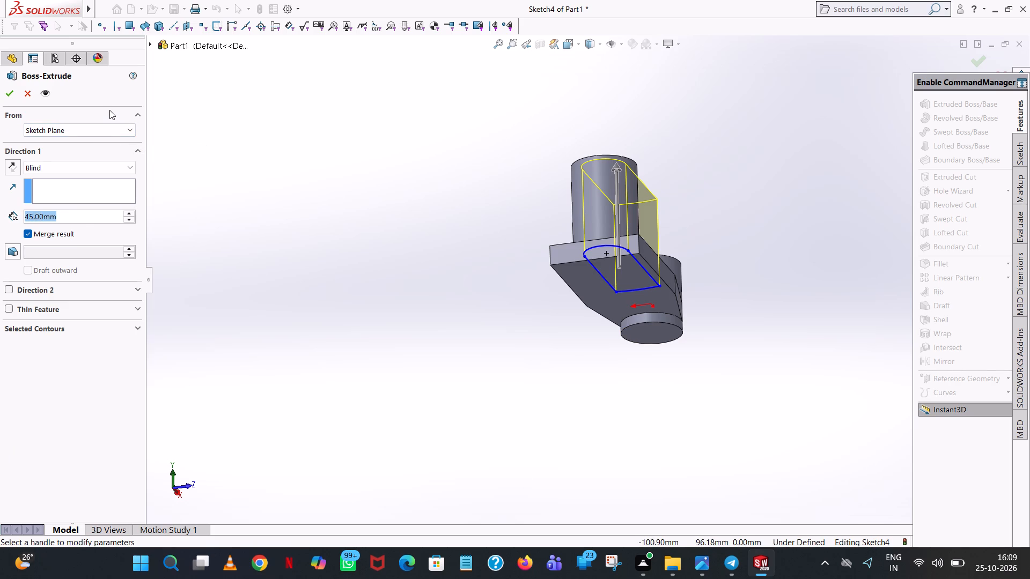
pyautogui.write('65')
pyautogui.write('-2')
pyautogui.write('0-8')
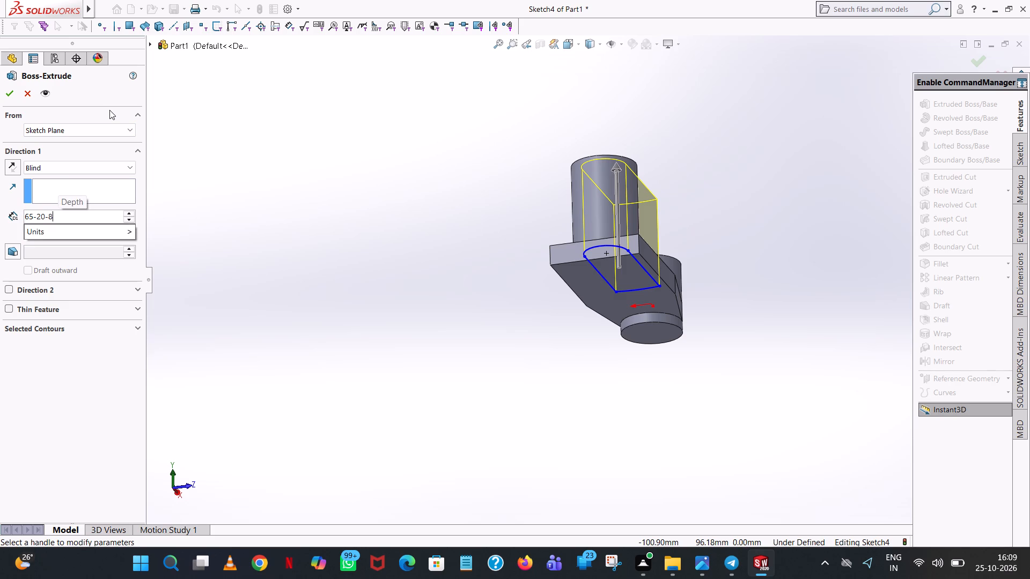
pyautogui.press('Return')
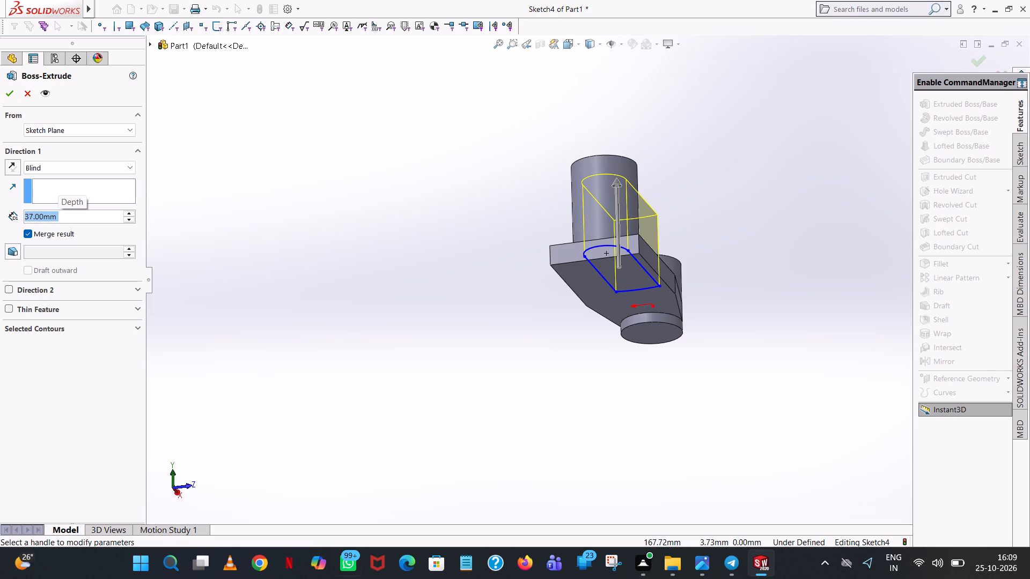
pyautogui.moveTo(332, 237); pyautogui.dragTo(136, 298, button='middle')
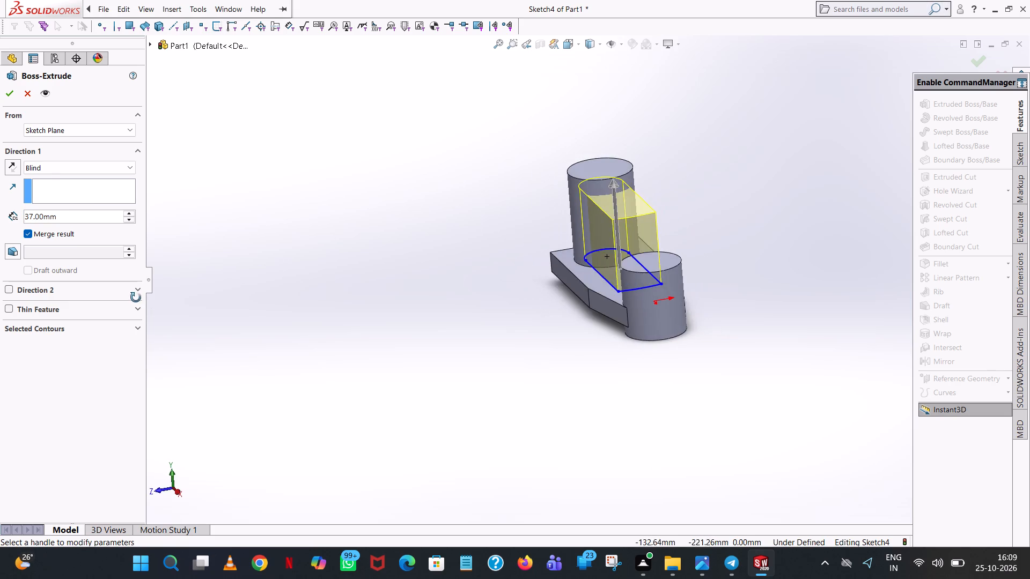
pyautogui.moveTo(136, 298); pyautogui.dragTo(239, 232, button='middle')
pyautogui.click(12, 95)
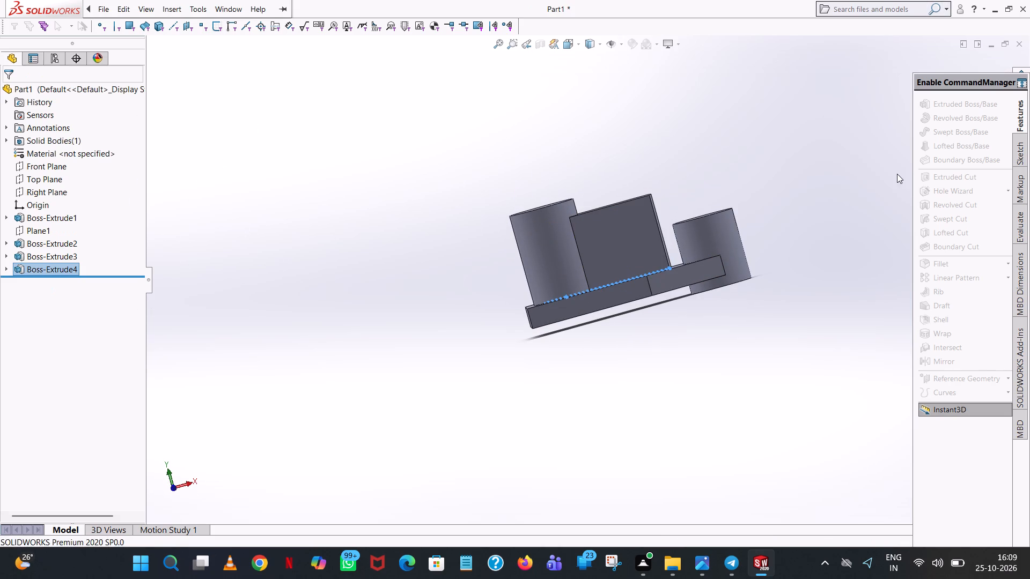
pyautogui.click(616, 155)
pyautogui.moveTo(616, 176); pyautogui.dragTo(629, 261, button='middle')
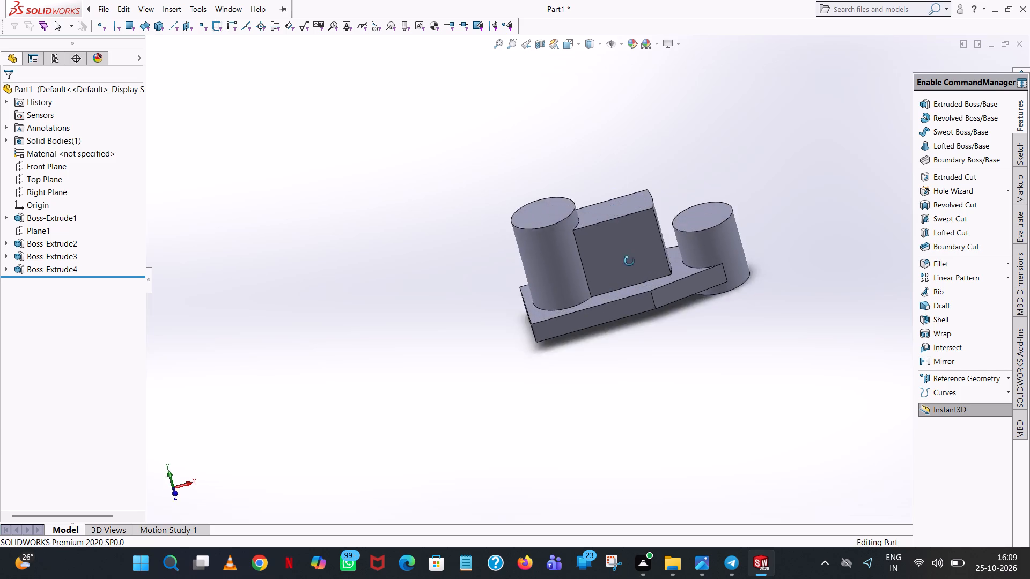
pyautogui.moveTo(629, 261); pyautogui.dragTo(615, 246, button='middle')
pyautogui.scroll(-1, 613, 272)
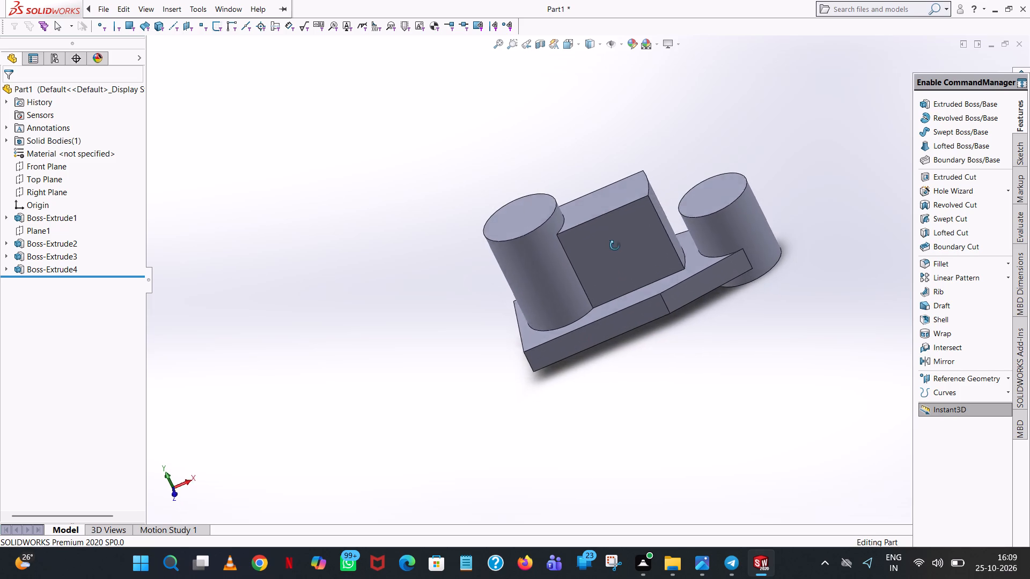
# Start an extruded cut with its sketch on the flat front side face of the 37 mm high block.
pyautogui.moveTo(615, 246); pyautogui.dragTo(596, 161, button='middle')
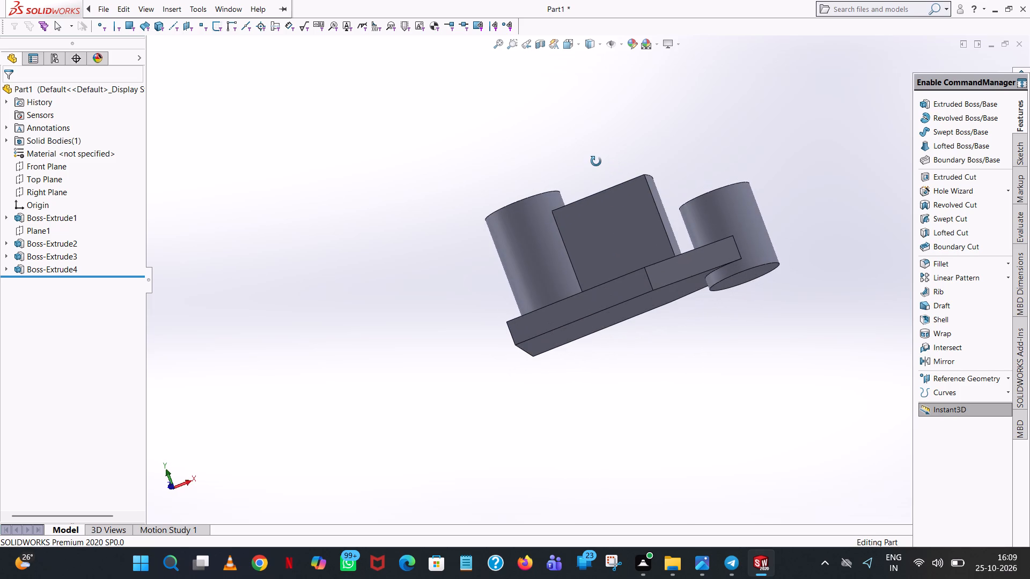
pyautogui.moveTo(596, 161); pyautogui.dragTo(617, 216, button='middle')
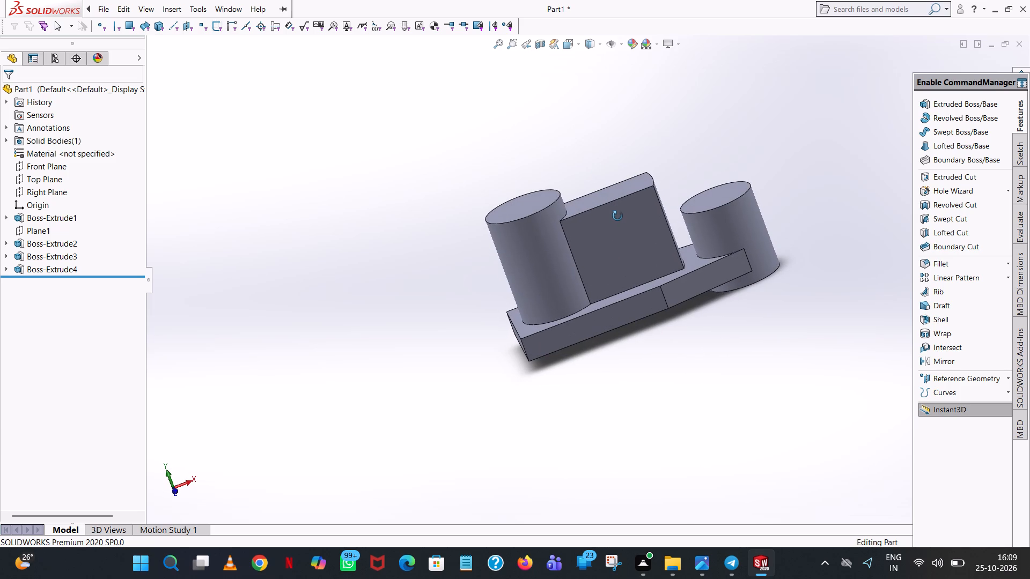
pyautogui.moveTo(617, 216); pyautogui.dragTo(617, 222, button='middle')
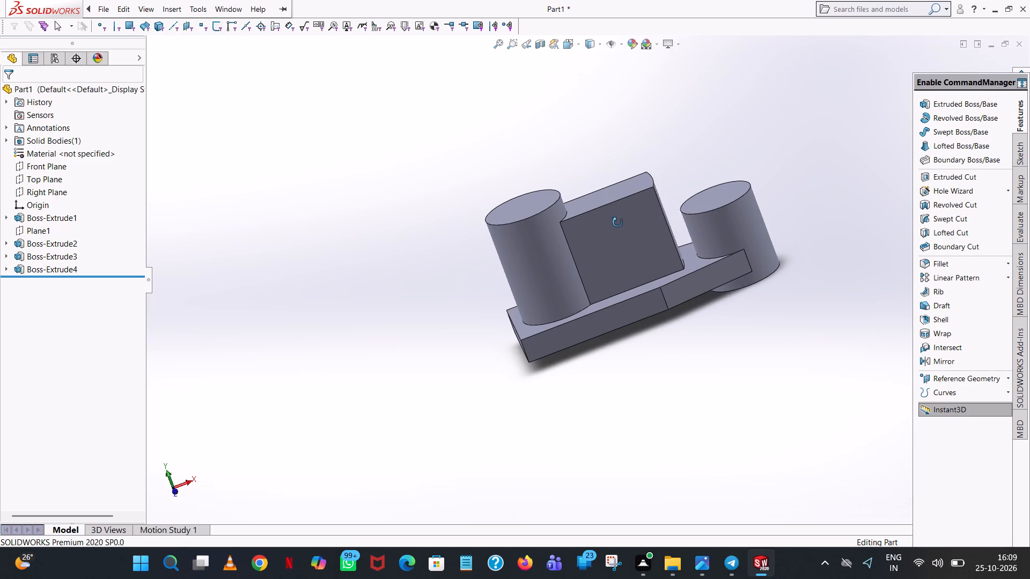
pyautogui.moveTo(617, 222); pyautogui.dragTo(658, 458, button='middle')
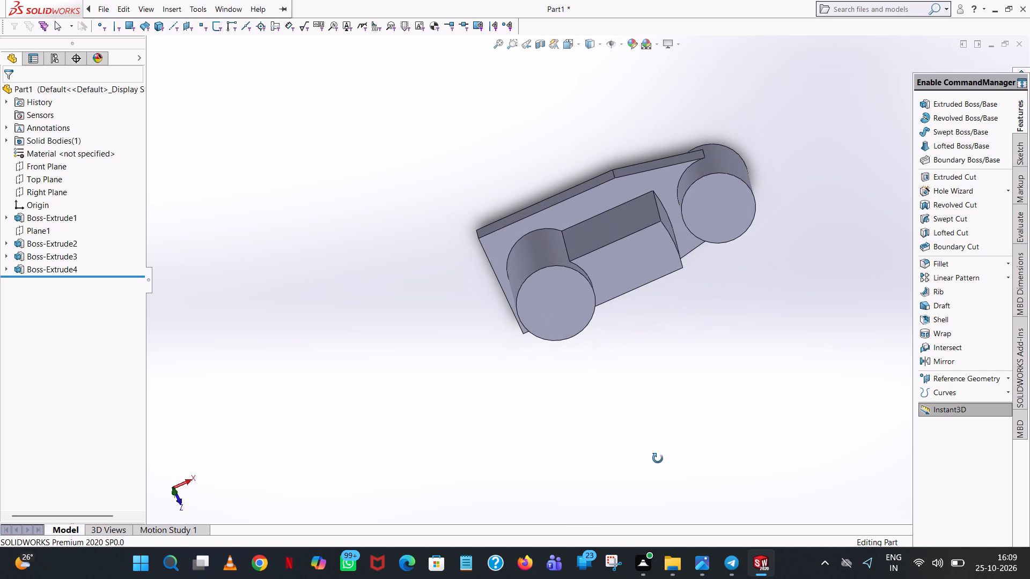
pyautogui.moveTo(658, 458); pyautogui.dragTo(634, 295, button='middle')
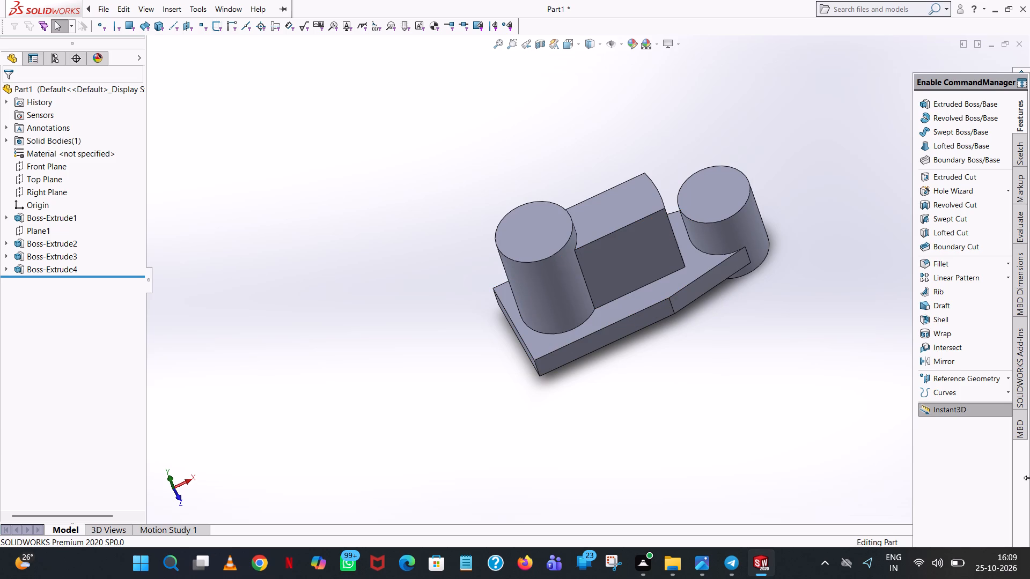
pyautogui.click(958, 178)
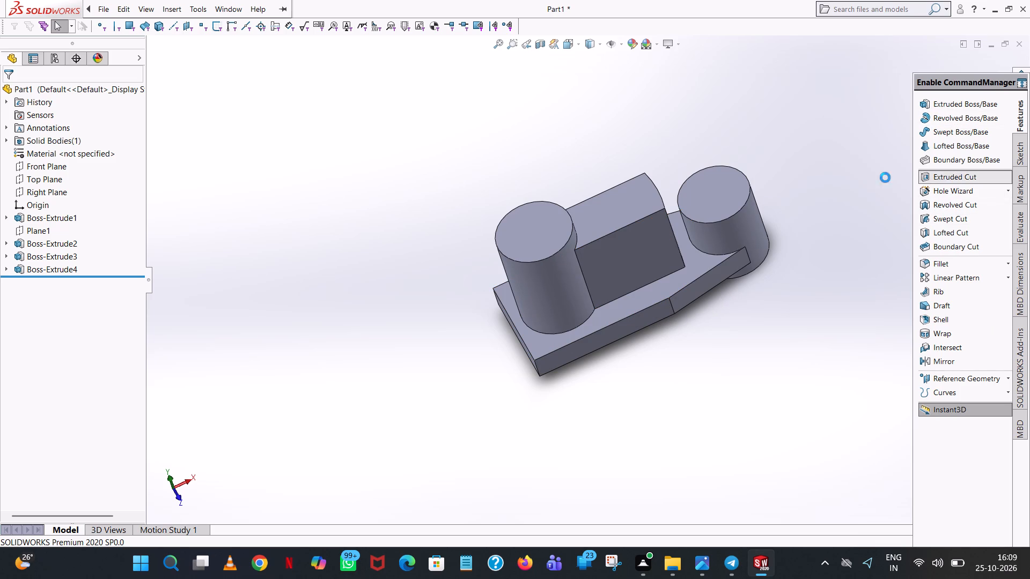
pyautogui.click(632, 242)
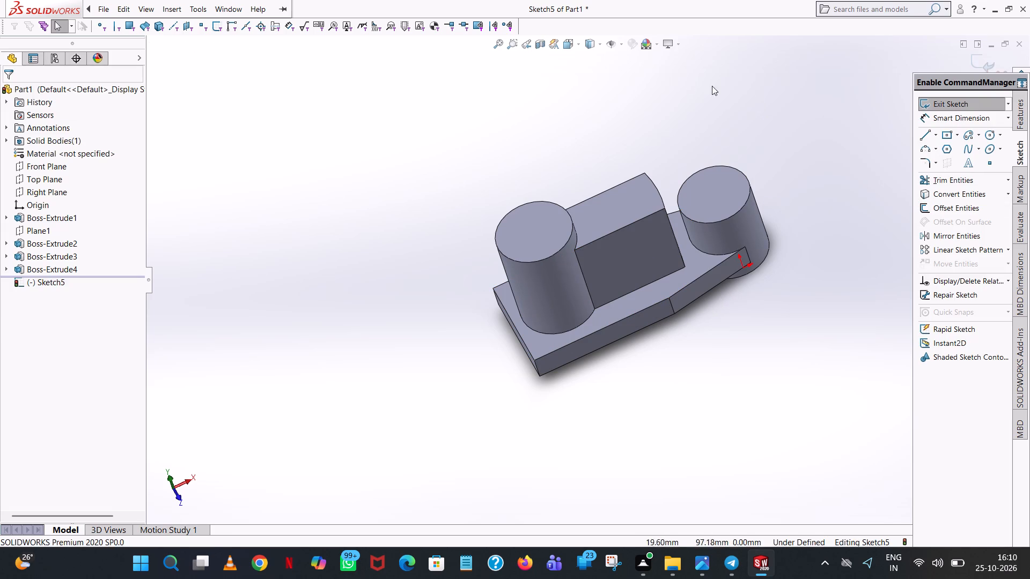
# Sketch a sloping line about 68 mm long from where the tall cylinder meets the block's top edge, down past the block toward the shorter cylinder.
pyautogui.click(580, 44)
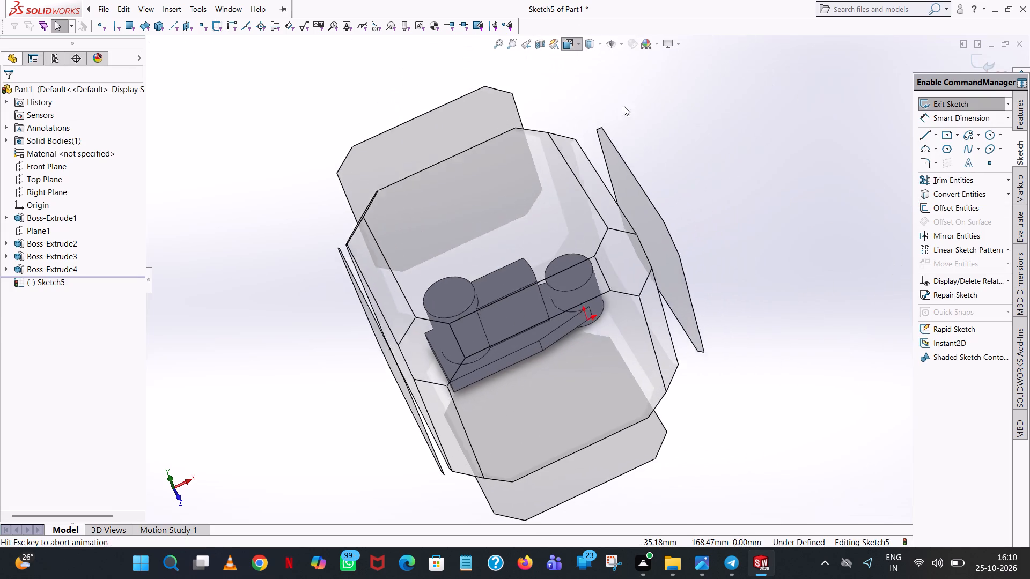
pyautogui.click(630, 103)
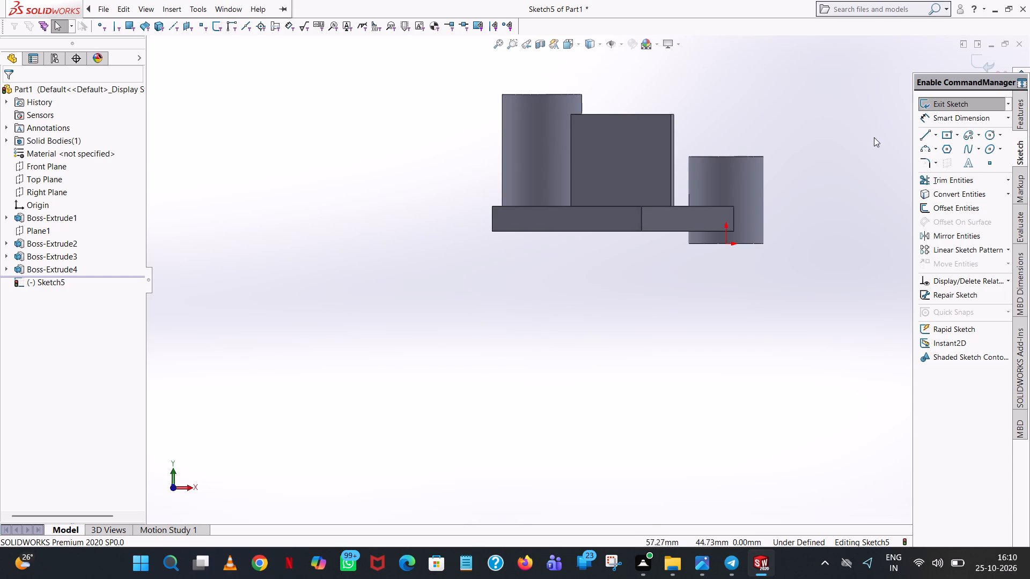
pyautogui.click(925, 136)
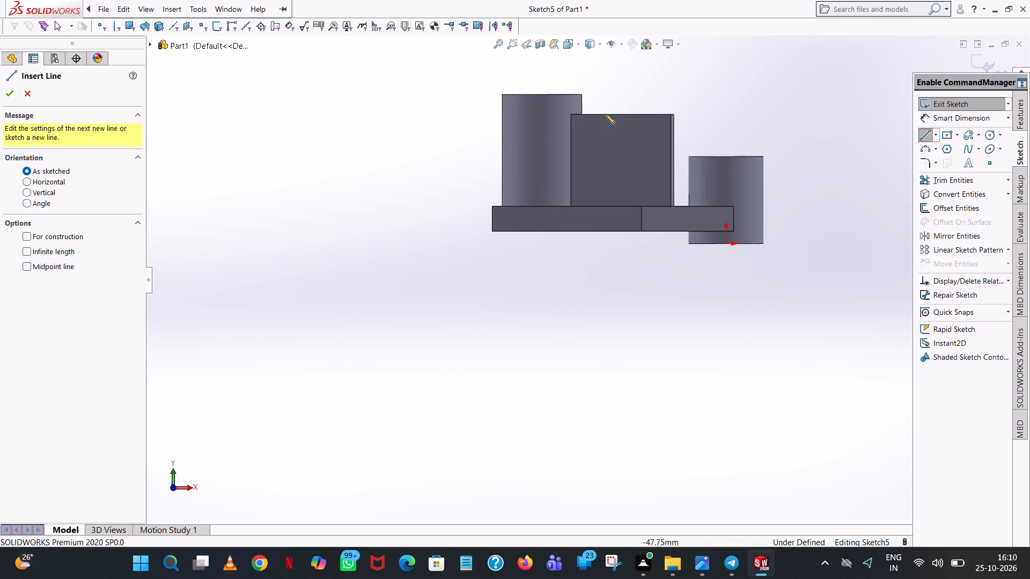
pyautogui.scroll(-7, 585, 123)
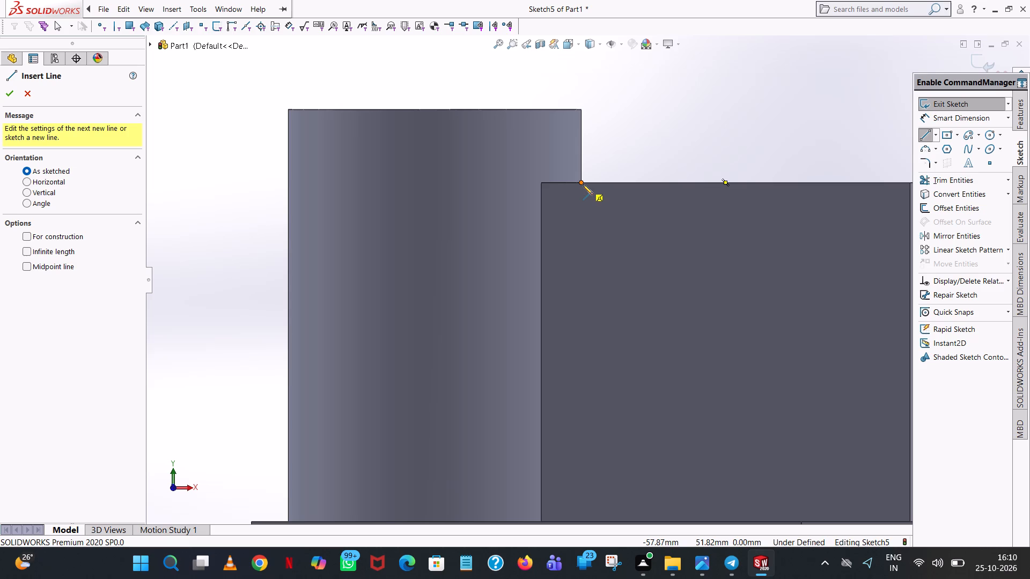
pyautogui.click(583, 184)
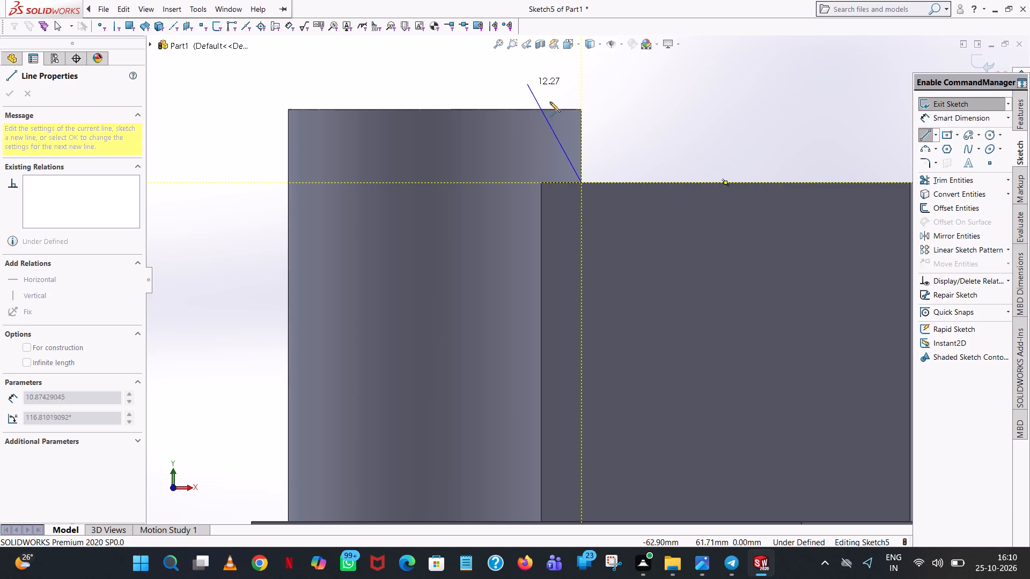
pyautogui.scroll(6, 700, 192)
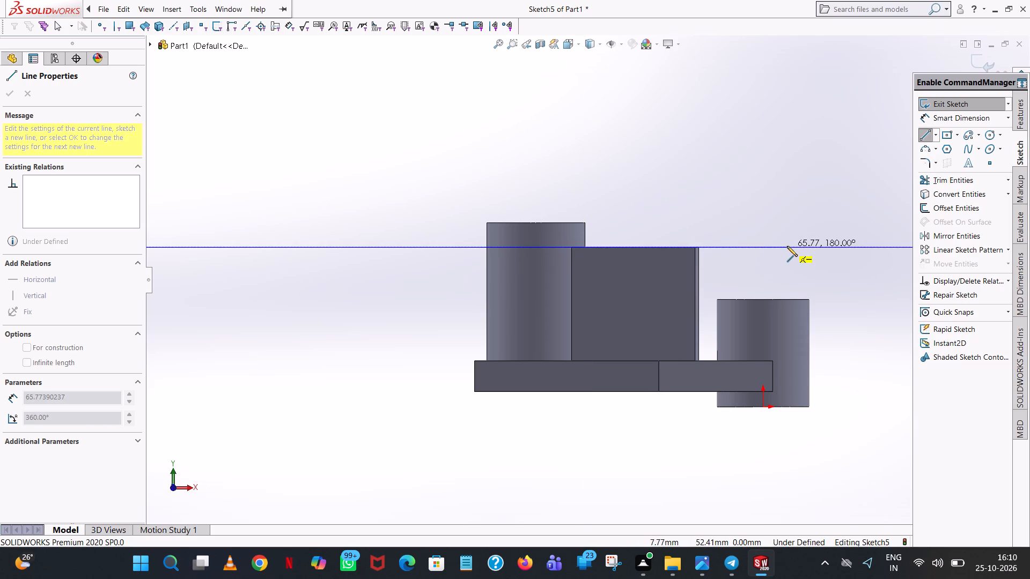
pyautogui.scroll(-6, 787, 246)
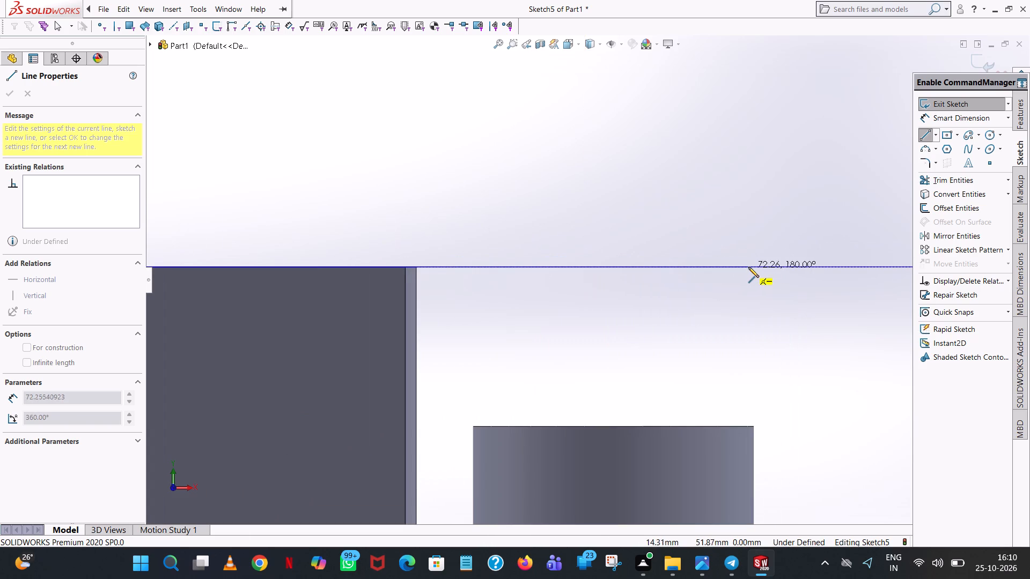
pyautogui.scroll(2, 667, 401)
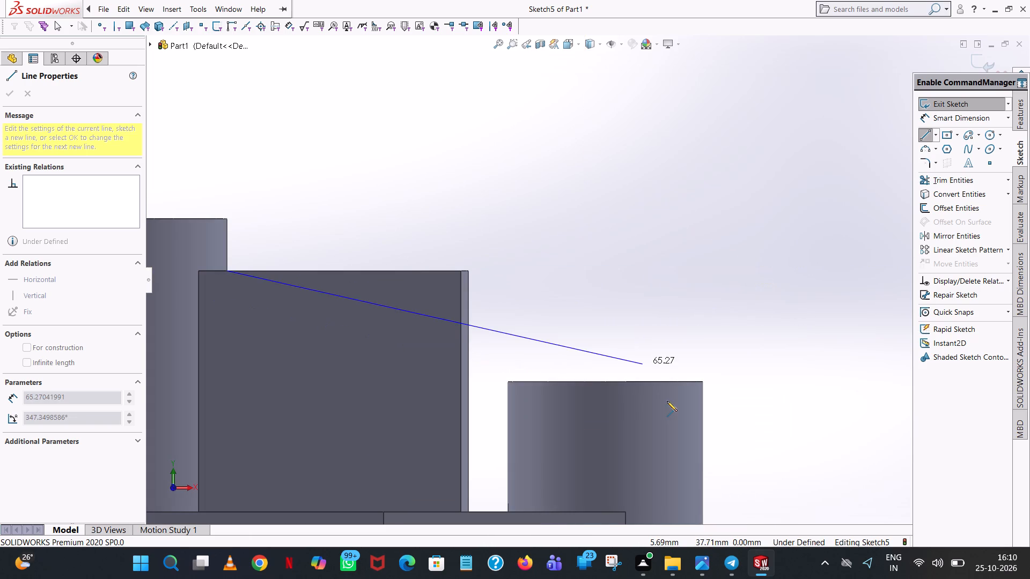
pyautogui.click(640, 425)
pyautogui.rightClick(640, 425)
pyautogui.click(682, 433)
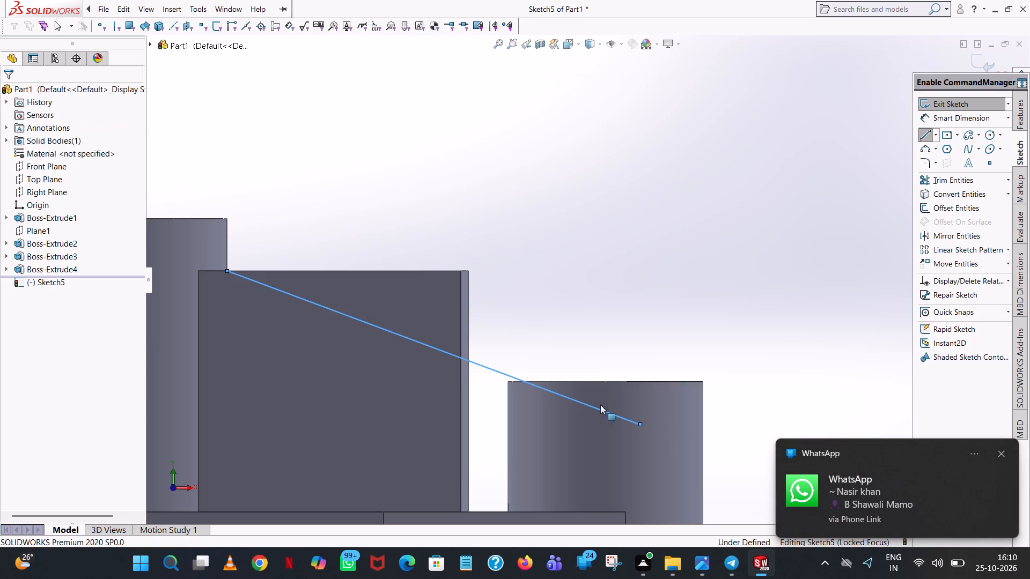
# Set the sloping line's angle to 341° (360-19).
pyautogui.click(480, 365)
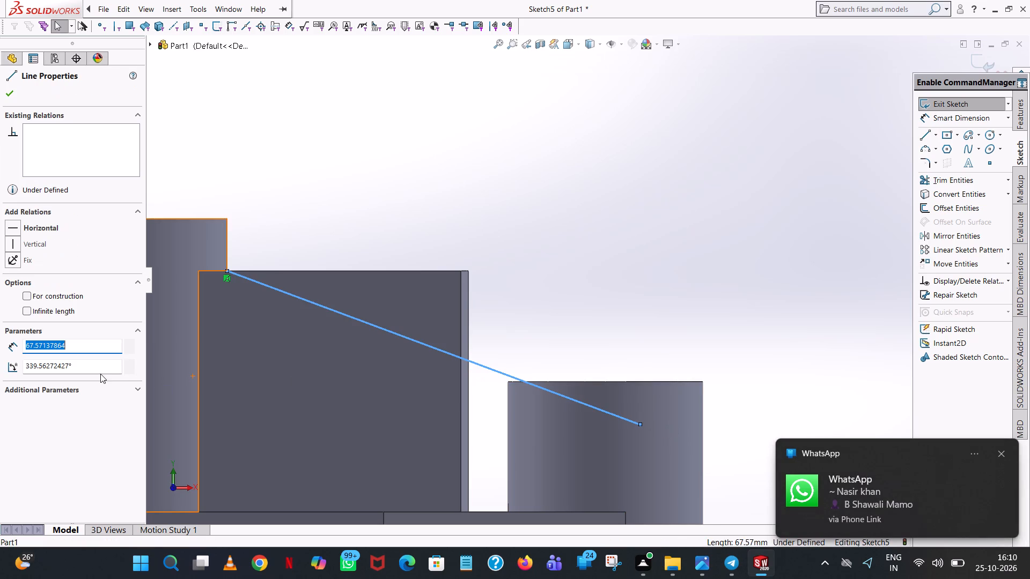
pyautogui.doubleClick(95, 365)
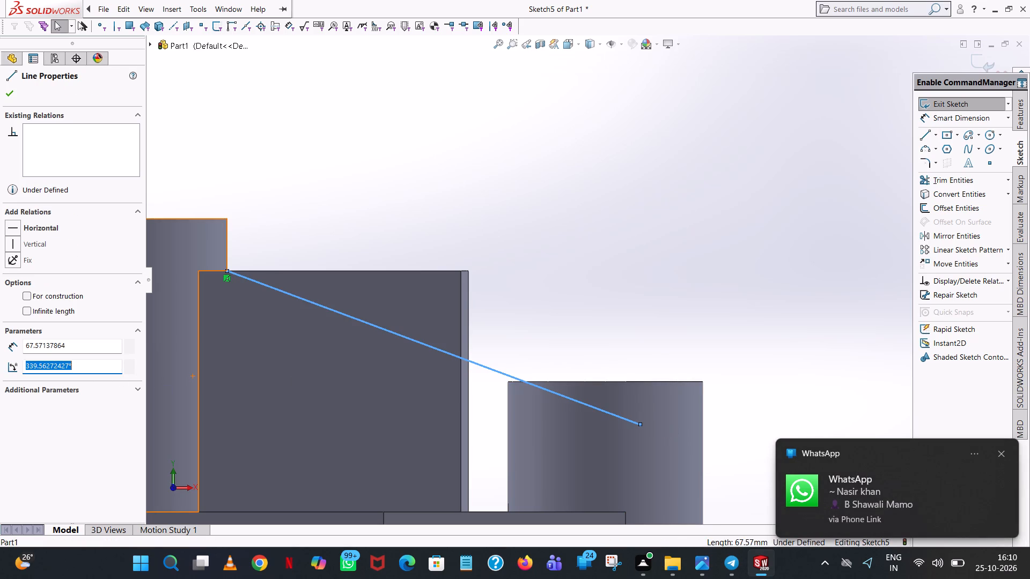
pyautogui.write('360-19')
pyautogui.press('Return')
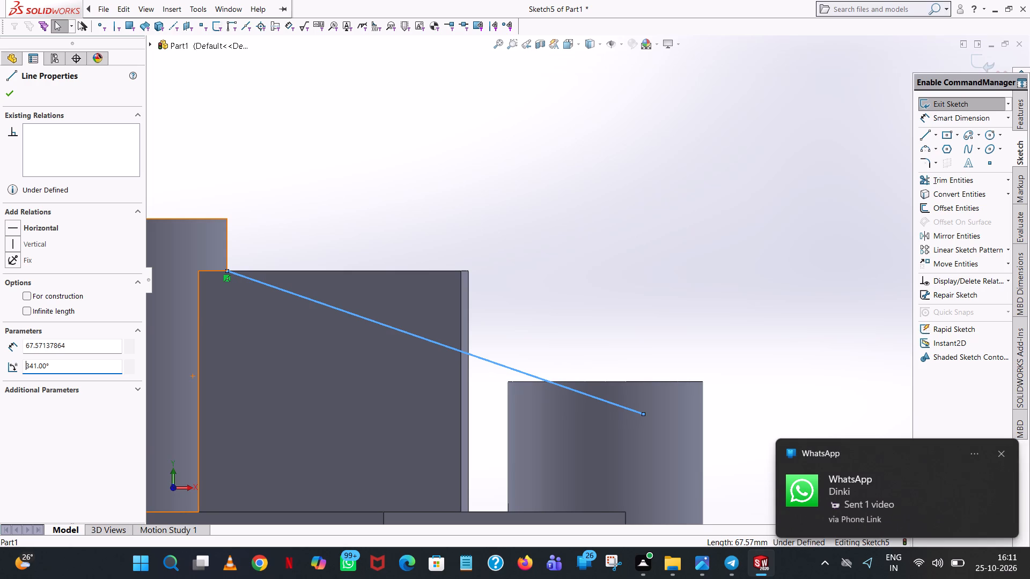
# Sketch a vertical line about 15 mm long from the block's upper outer corner down its edge, crossing the sloping line.
pyautogui.moveTo(94, 365); pyautogui.dragTo(145, 335, button='middle')
pyautogui.scroll(1, 94, 365)
pyautogui.moveTo(637, 302); pyautogui.dragTo(646, 310, button='middle')
pyautogui.scroll(1, 638, 302)
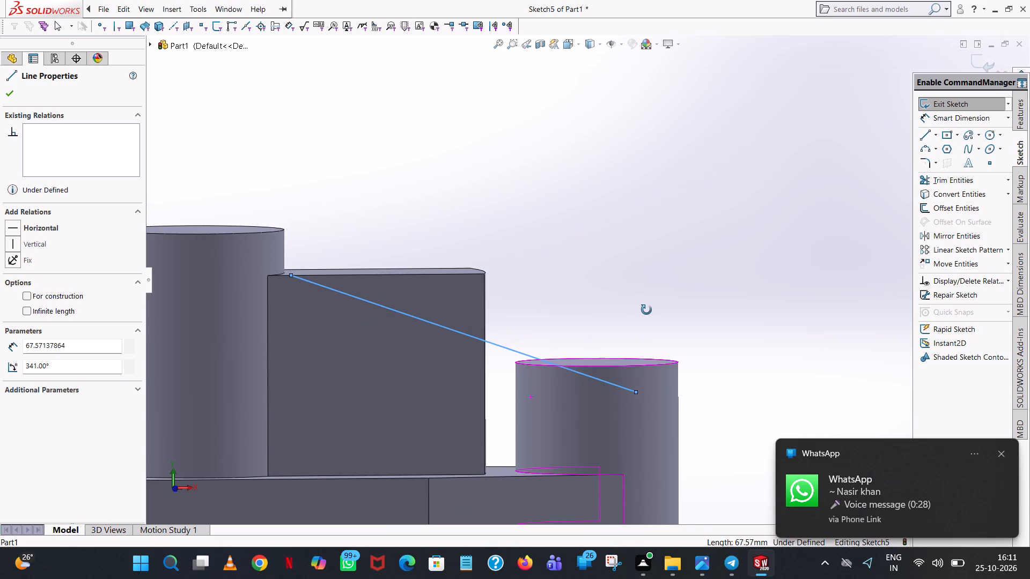
pyautogui.moveTo(646, 310); pyautogui.dragTo(642, 305, button='middle')
pyautogui.scroll(-2, 470, 308)
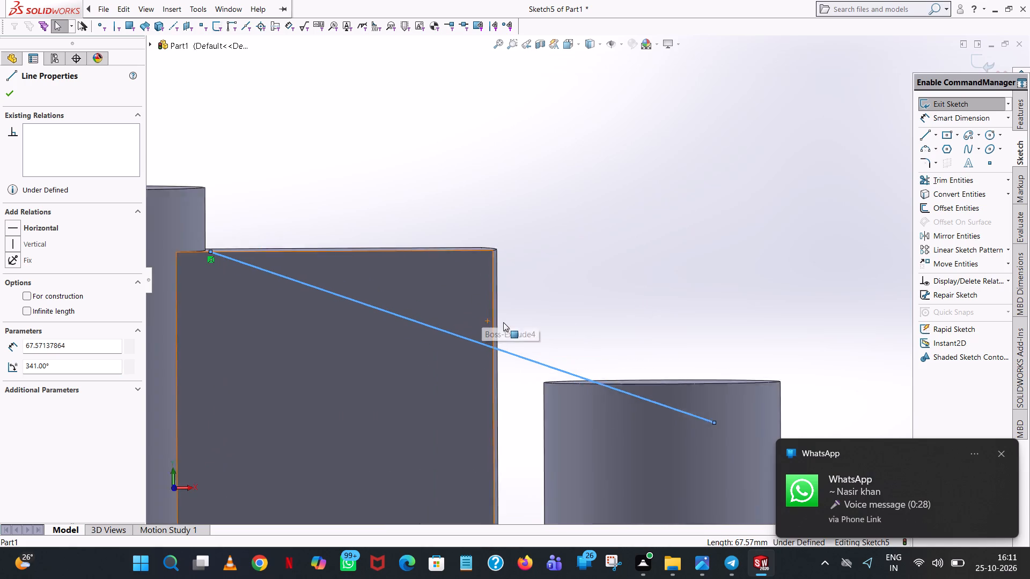
pyautogui.scroll(-1, 503, 322)
pyautogui.click(923, 132)
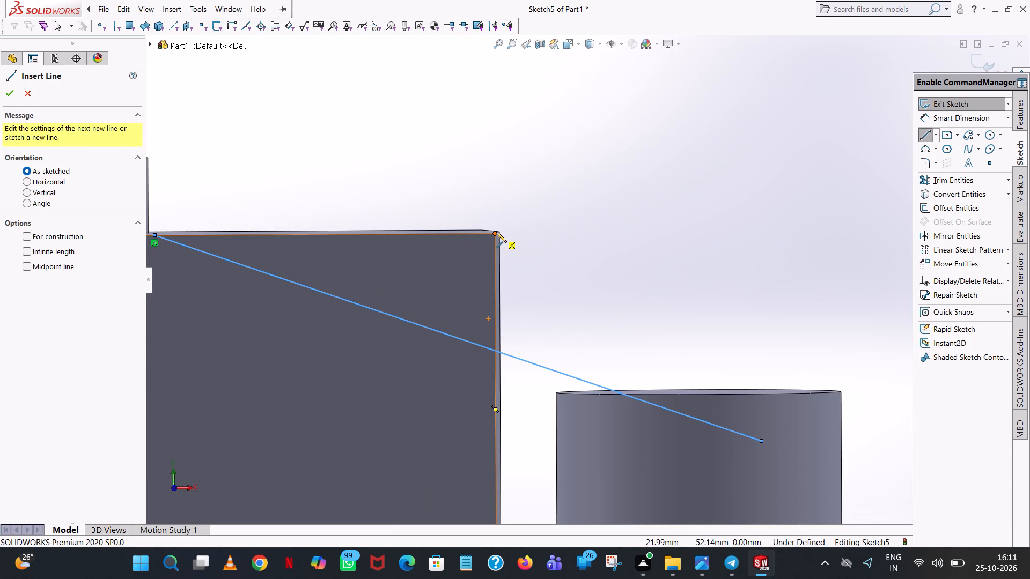
pyautogui.click(496, 232)
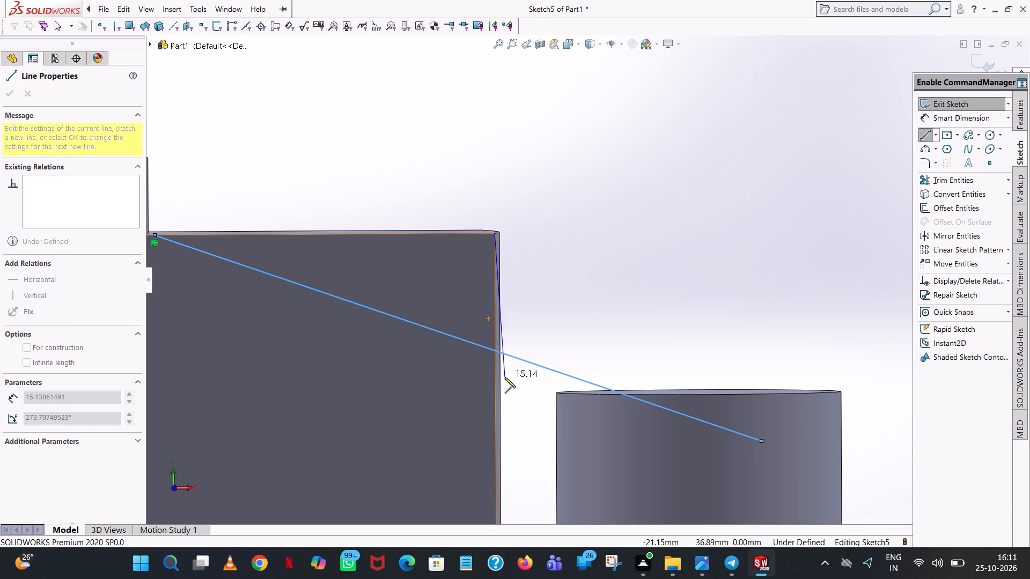
pyautogui.click(495, 382)
pyautogui.rightClick(495, 382)
pyautogui.click(522, 388)
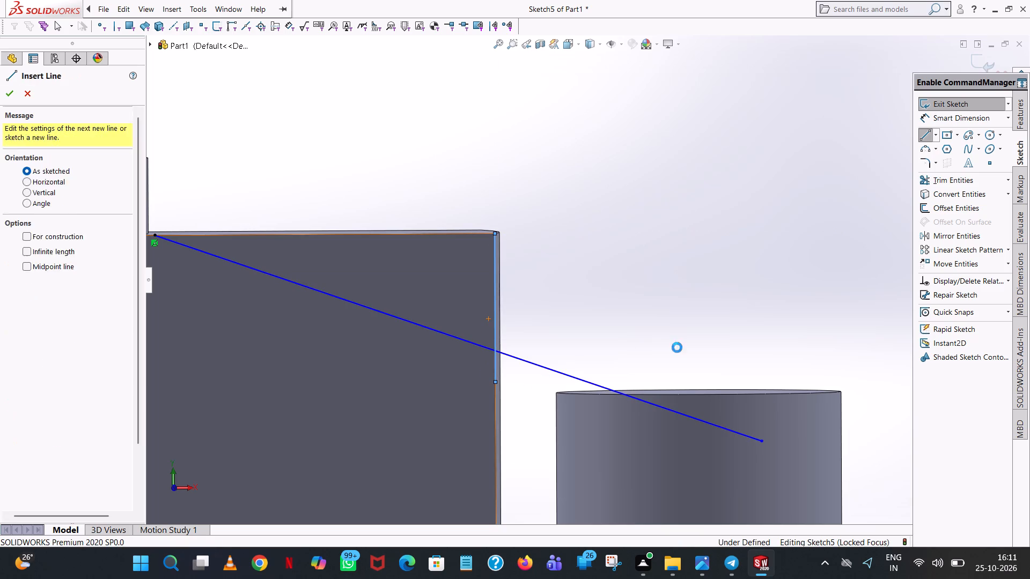
# Trim the sloping line beyond the vertical line and the vertical line's stub below their intersection.
pyautogui.click(960, 185)
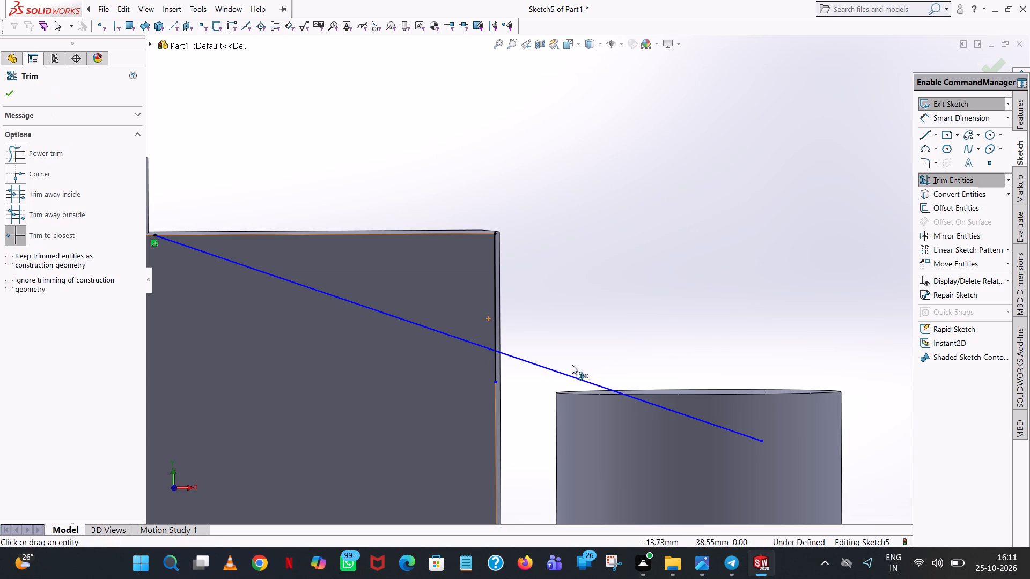
pyautogui.click(565, 373)
pyautogui.click(496, 378)
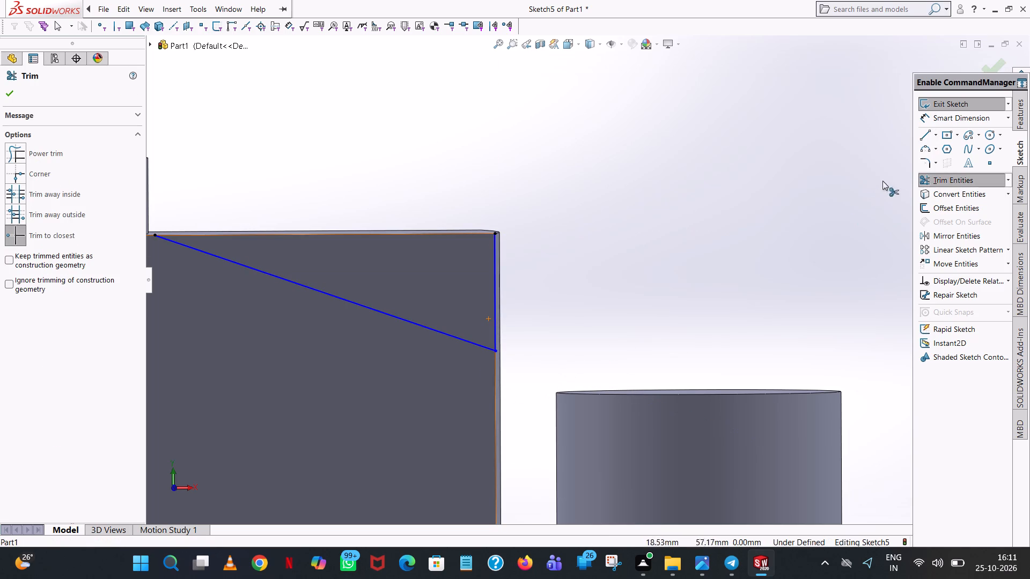
# Close the triangular profile with a horizontal line about 36 mm long along the block's top edge, joining the sloping and vertical lines.
pyautogui.click(922, 135)
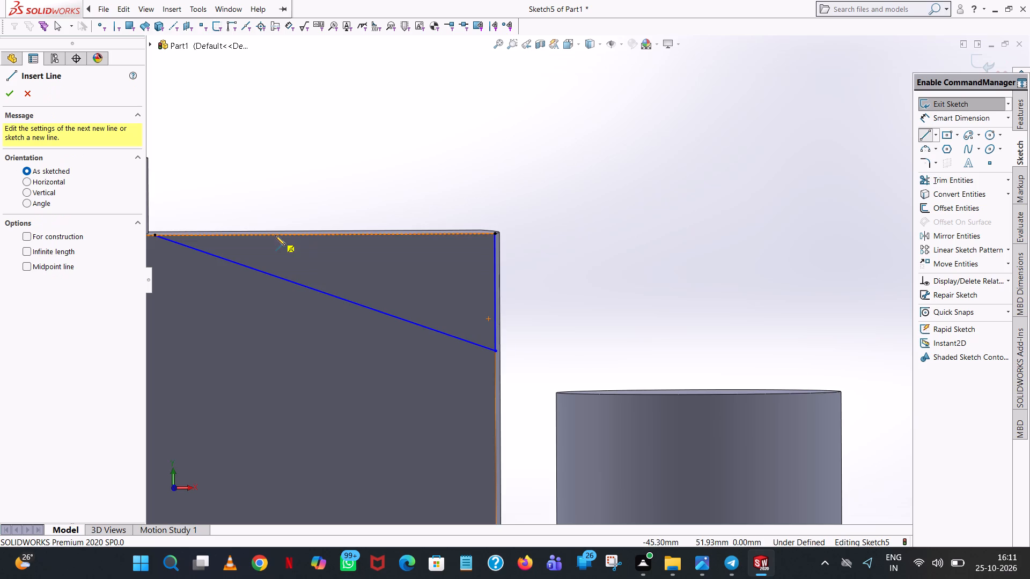
pyautogui.scroll(1, 275, 235)
pyautogui.scroll(-6, 230, 245)
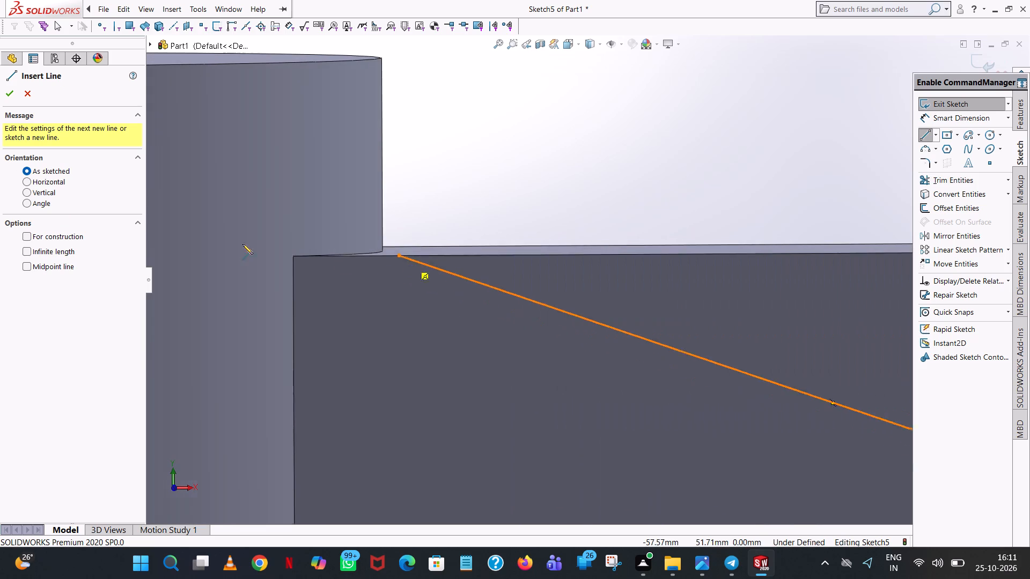
pyautogui.click(398, 256)
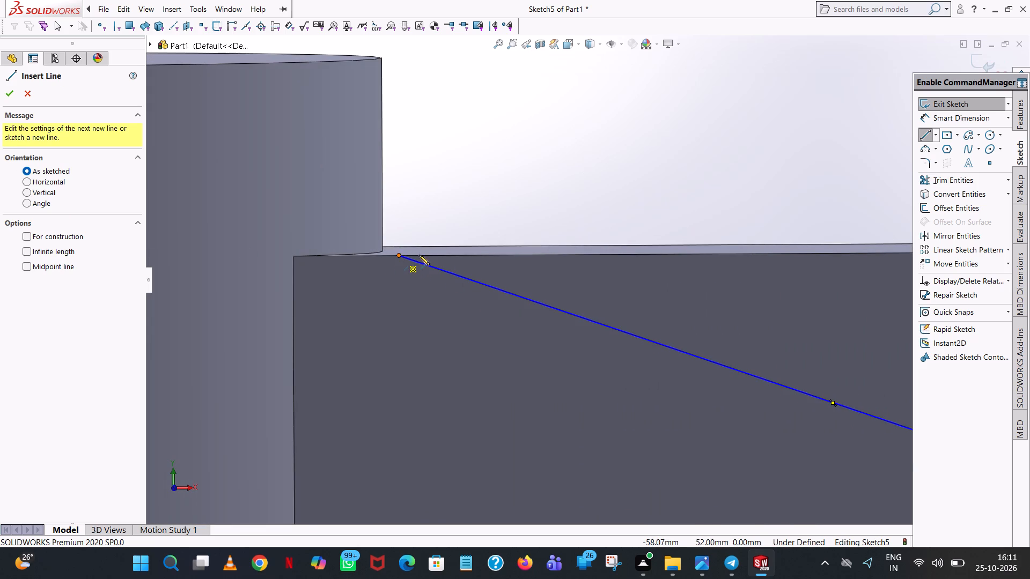
pyautogui.scroll(3, 783, 257)
pyautogui.scroll(4, 852, 276)
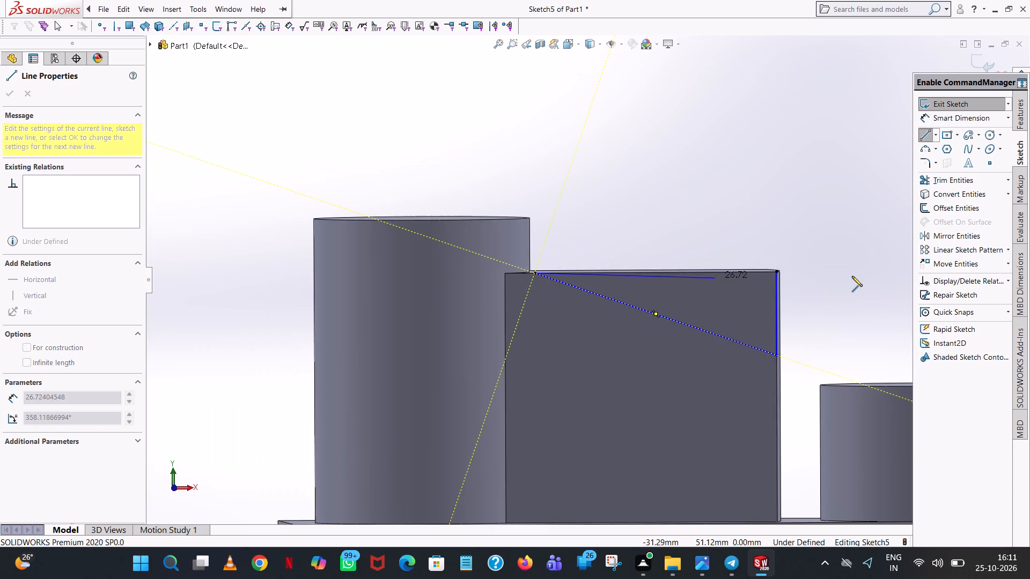
pyautogui.click(776, 271)
pyautogui.rightClick(776, 271)
pyautogui.click(807, 277)
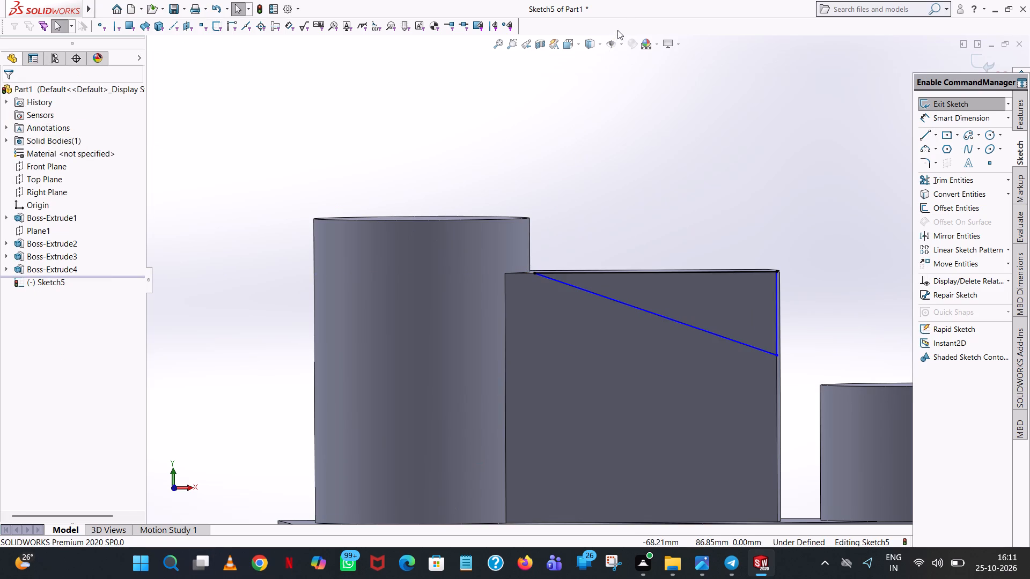
# Dimension the triangle's vertical side and the sloping line's horizontal span, keeping both drawn values.
pyautogui.click(582, 43)
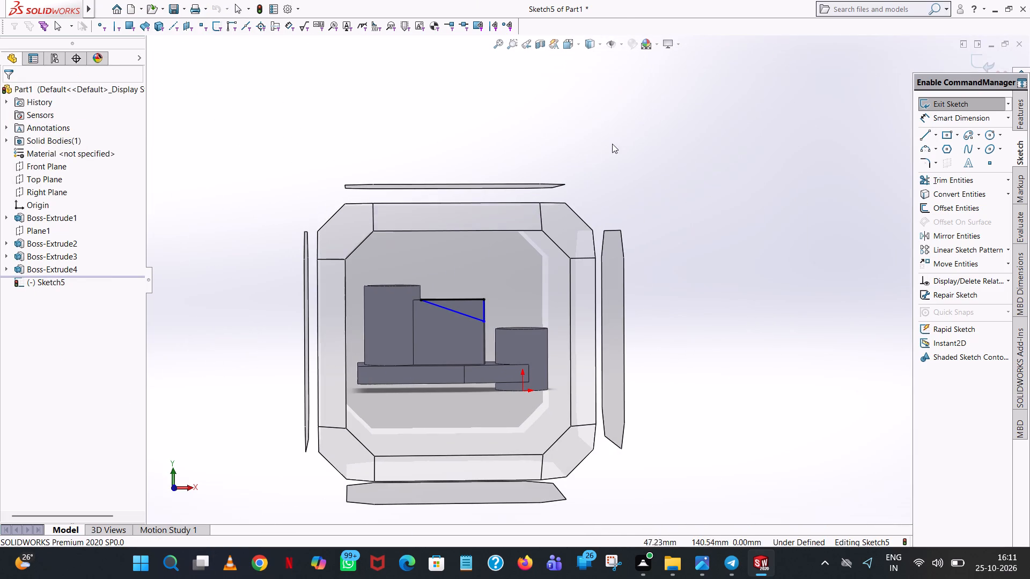
pyautogui.click(577, 42)
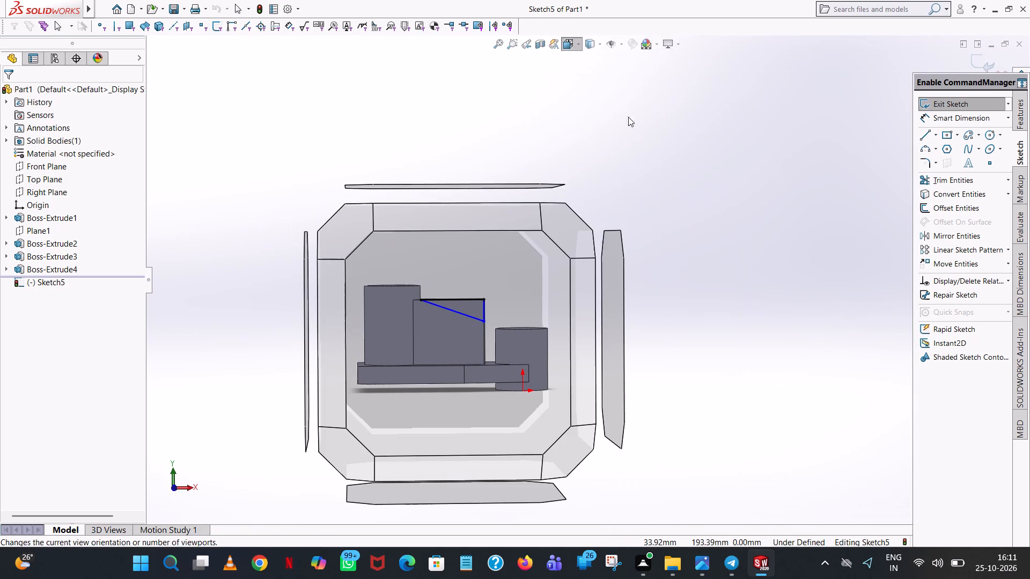
pyautogui.click(630, 105)
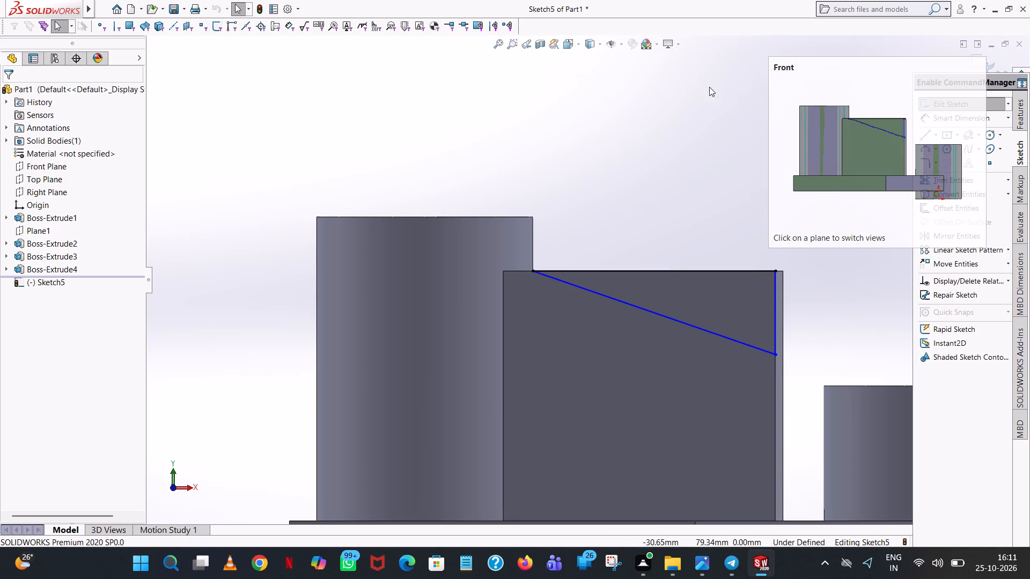
pyautogui.click(708, 87)
pyautogui.click(962, 118)
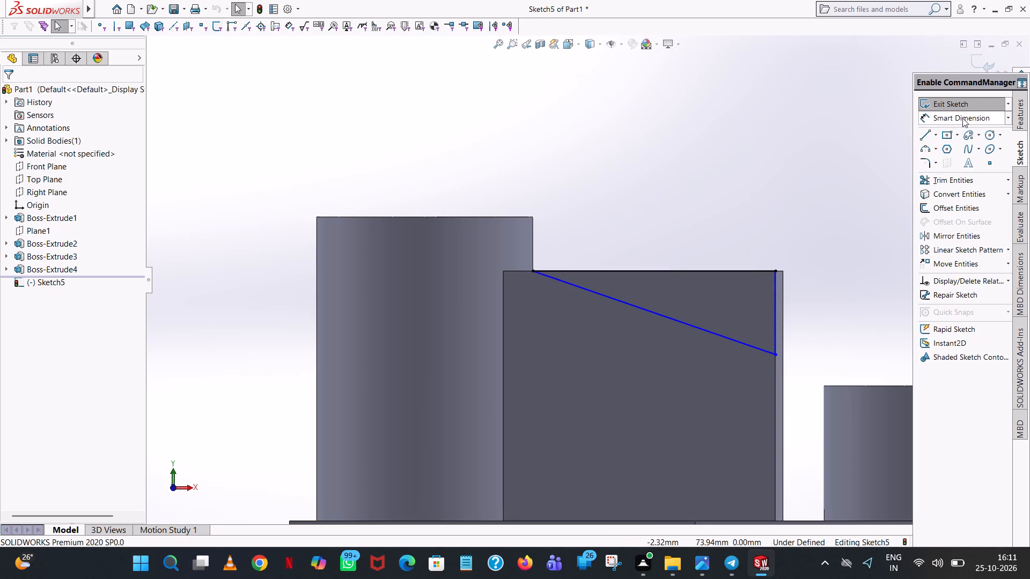
pyautogui.click(773, 321)
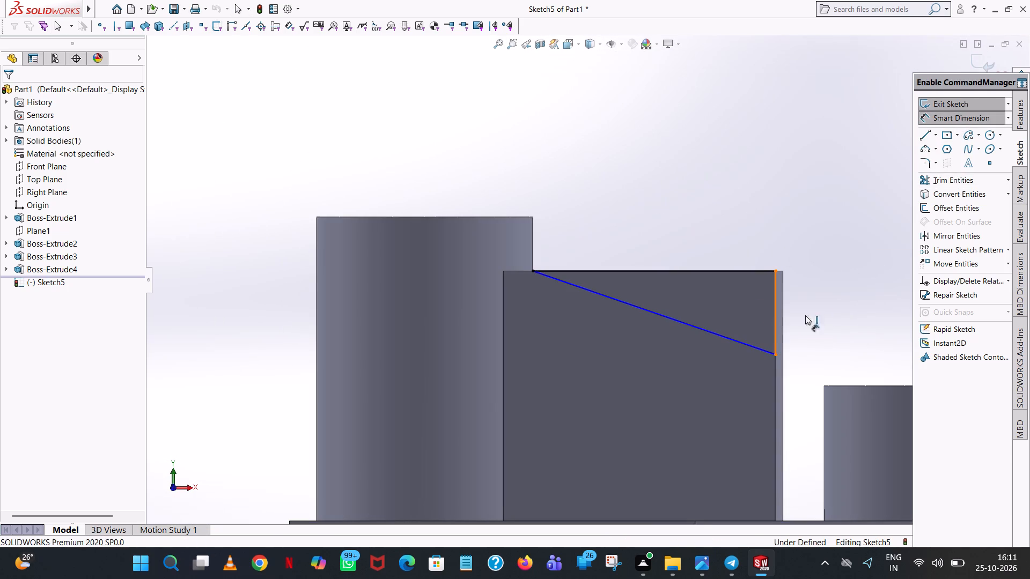
pyautogui.click(823, 309)
pyautogui.click(775, 287)
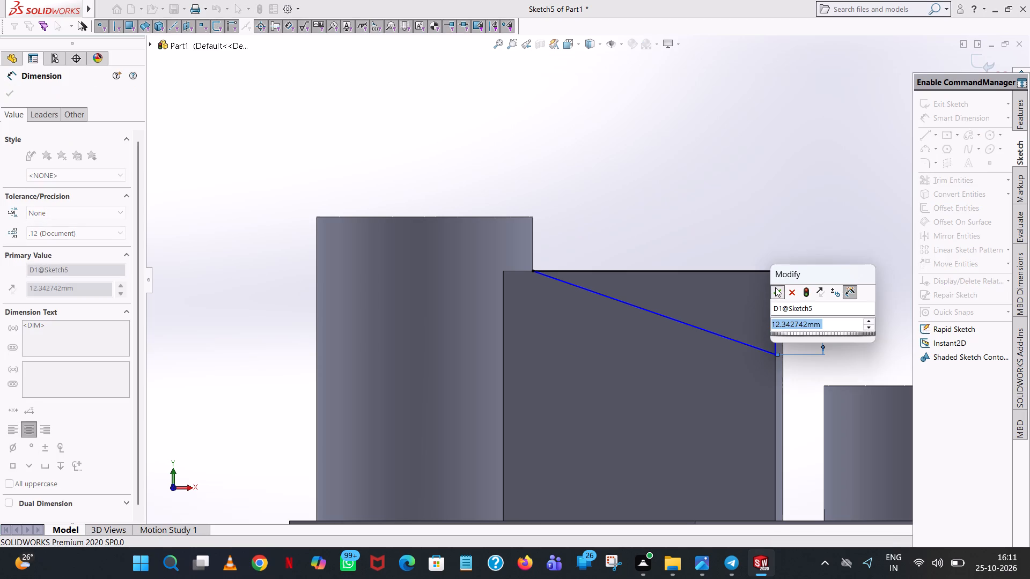
pyautogui.click(674, 320)
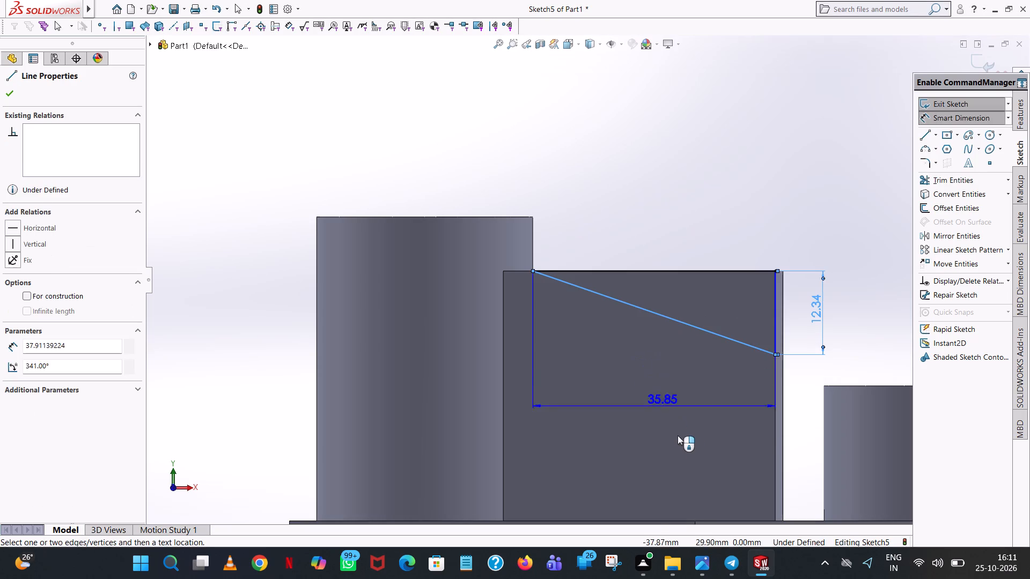
pyautogui.click(682, 443)
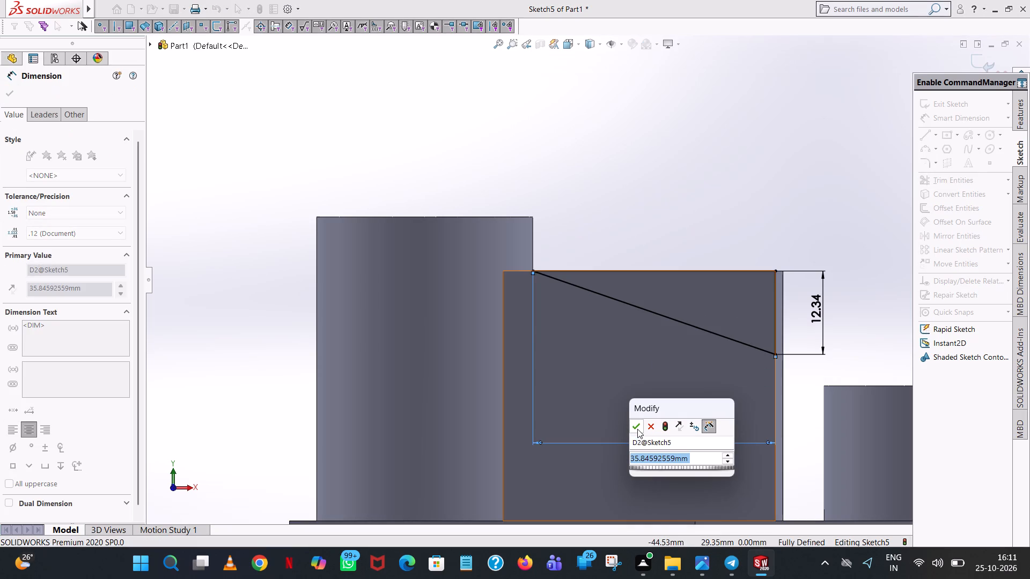
pyautogui.click(637, 429)
pyautogui.click(767, 226)
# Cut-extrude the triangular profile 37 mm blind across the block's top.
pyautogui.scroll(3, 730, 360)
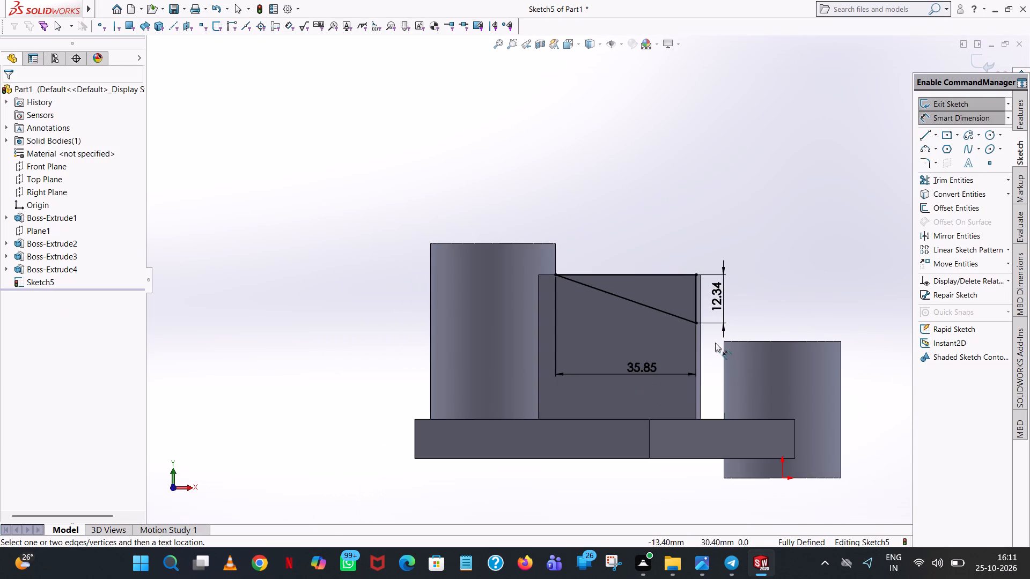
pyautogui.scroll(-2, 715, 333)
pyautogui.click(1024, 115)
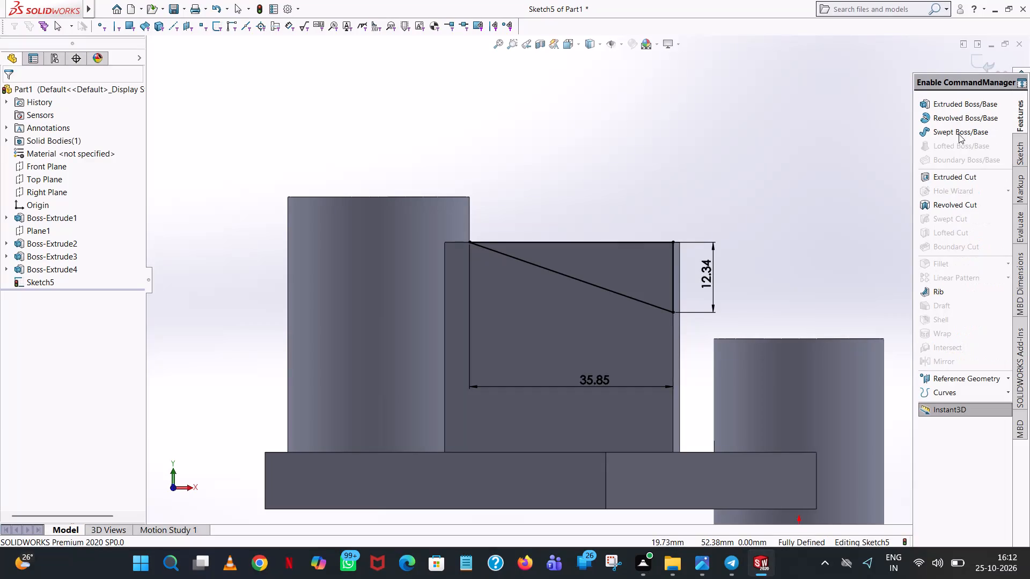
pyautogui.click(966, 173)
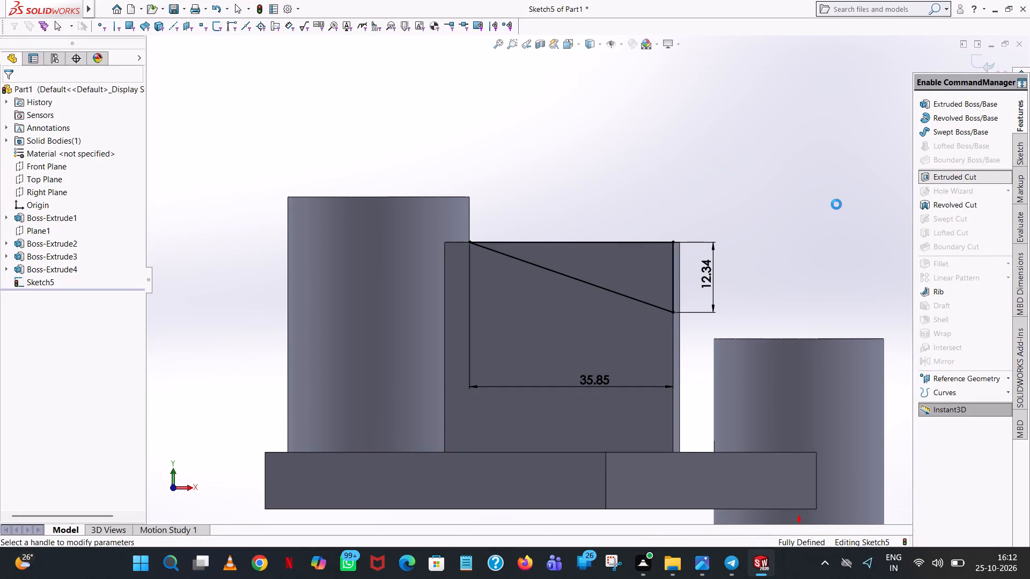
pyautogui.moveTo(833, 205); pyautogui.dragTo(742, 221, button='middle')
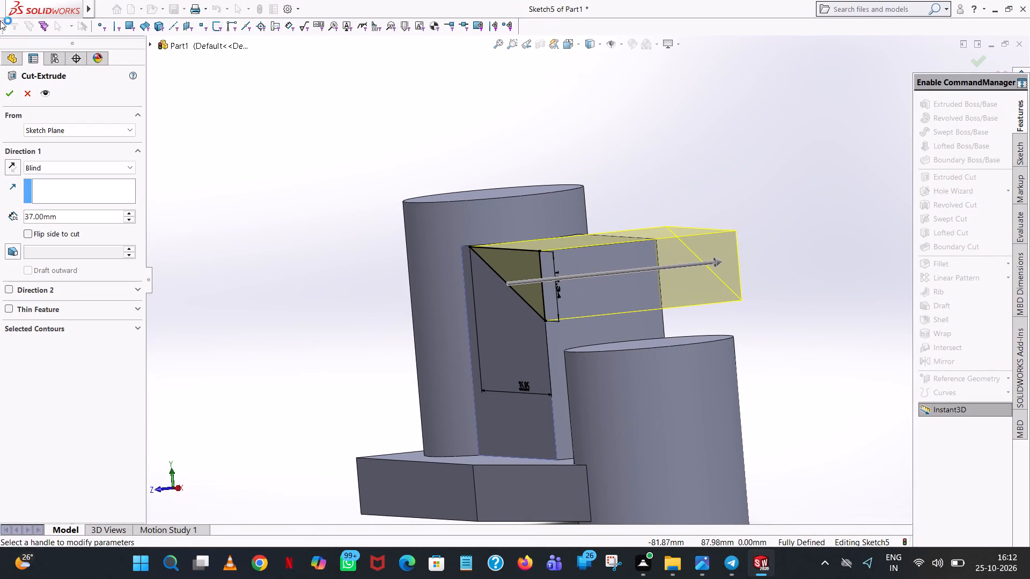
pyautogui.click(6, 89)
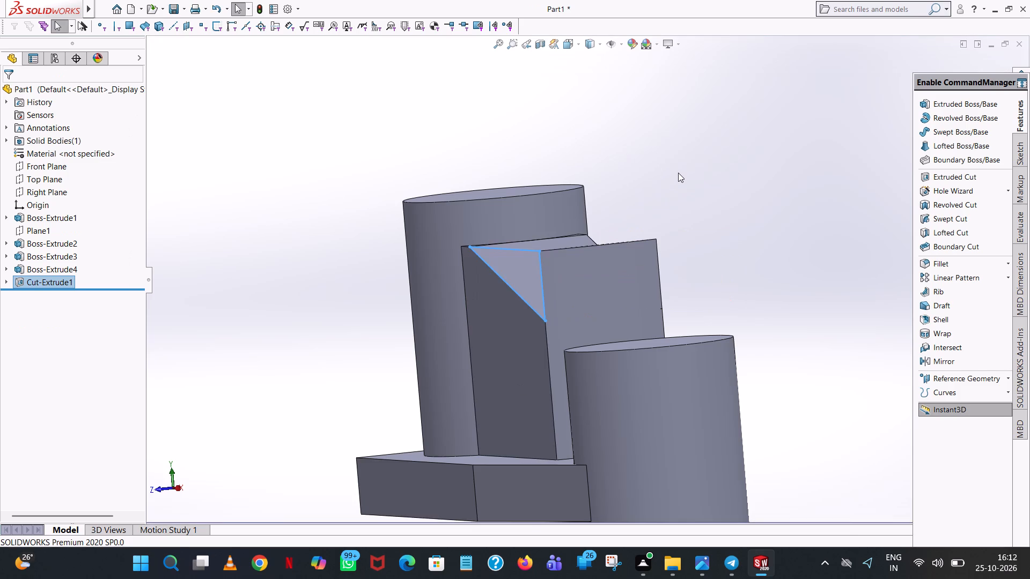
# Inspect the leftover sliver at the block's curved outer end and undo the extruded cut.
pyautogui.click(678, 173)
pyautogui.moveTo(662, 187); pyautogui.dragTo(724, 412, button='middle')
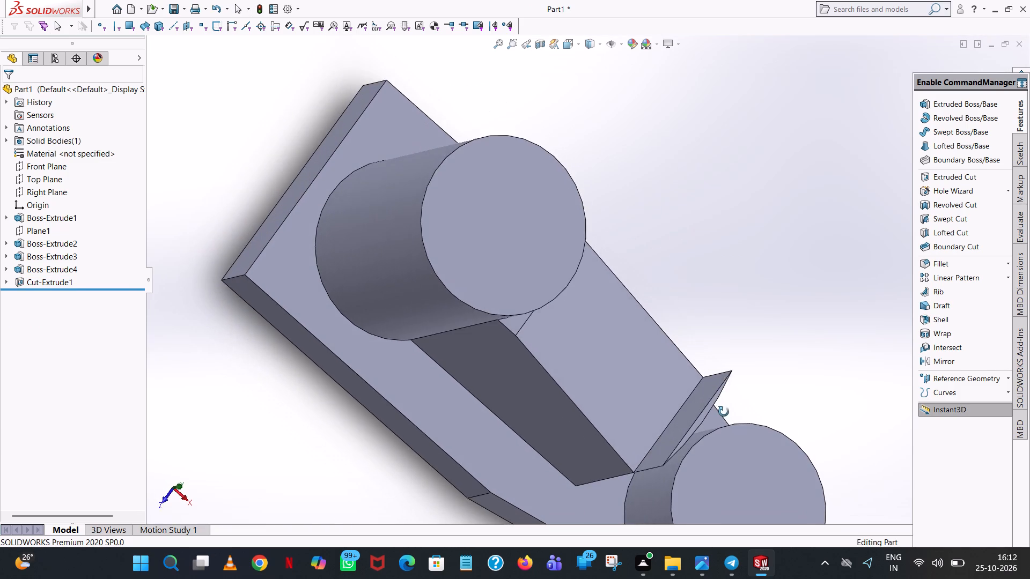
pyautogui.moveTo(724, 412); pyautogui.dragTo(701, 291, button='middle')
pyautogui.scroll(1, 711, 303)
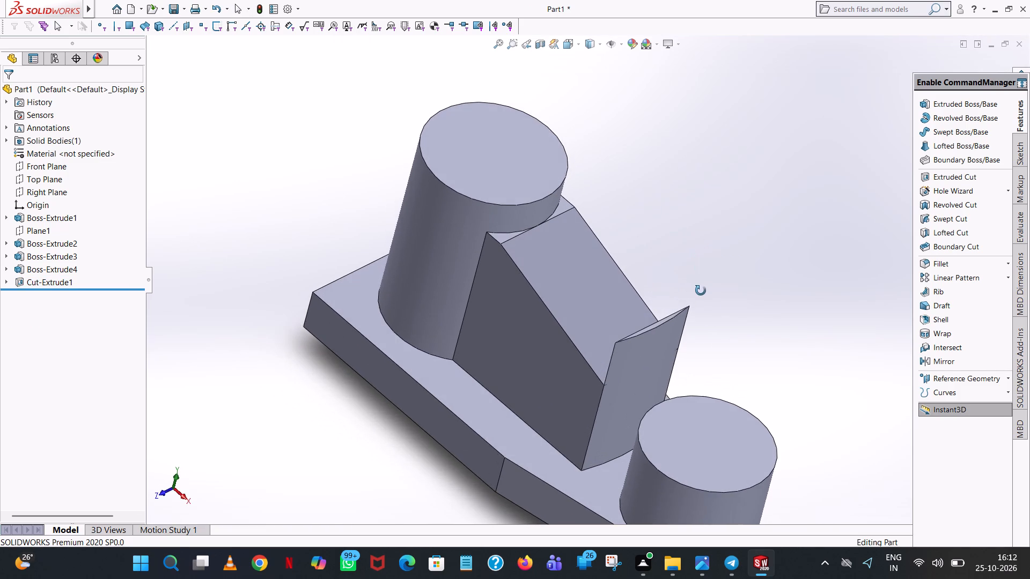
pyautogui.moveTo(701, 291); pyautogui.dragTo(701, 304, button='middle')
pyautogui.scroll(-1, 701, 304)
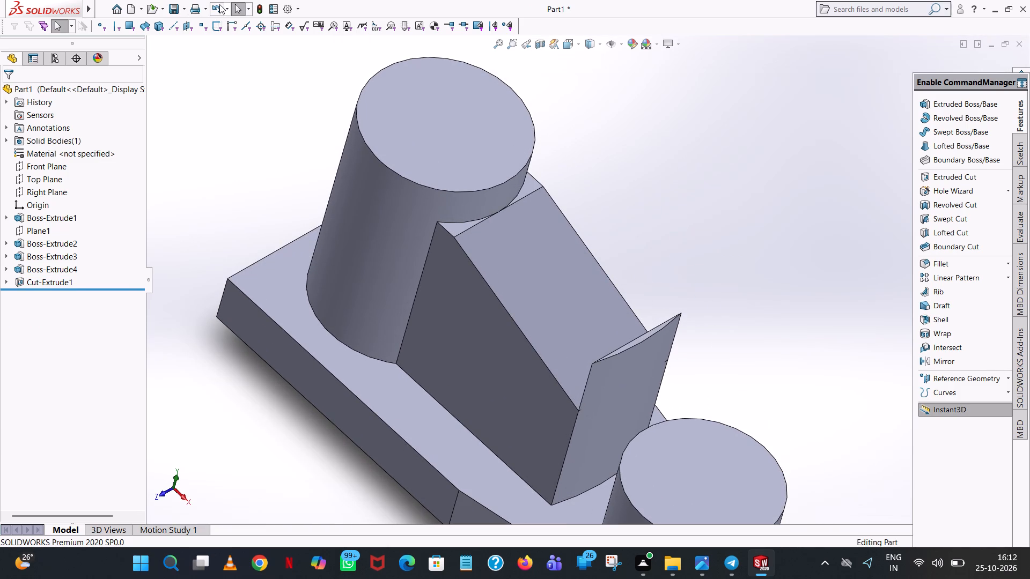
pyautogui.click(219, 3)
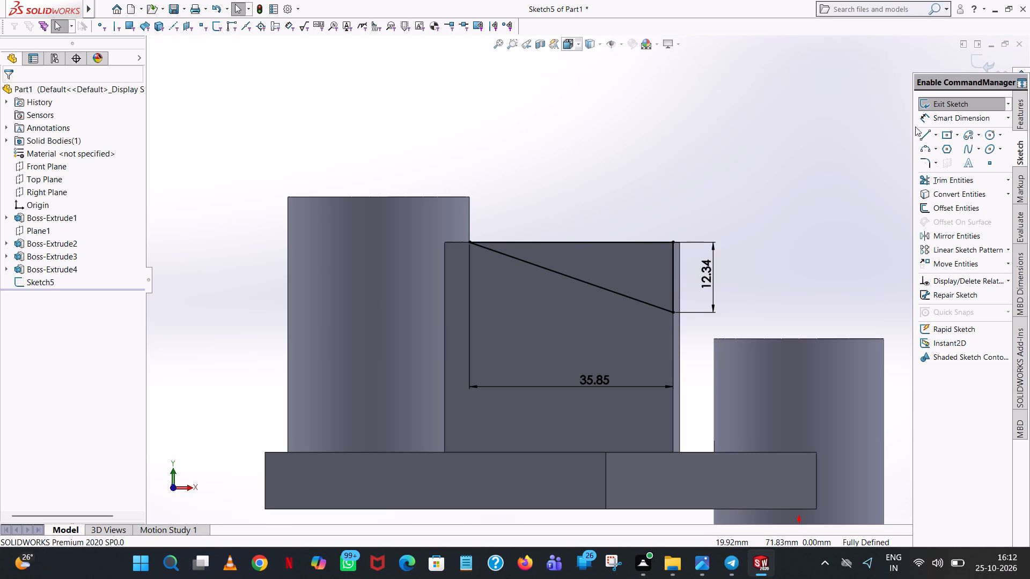
# Trim away the triangle's vertical side to open the profile at the block's outer end.
pyautogui.click(940, 182)
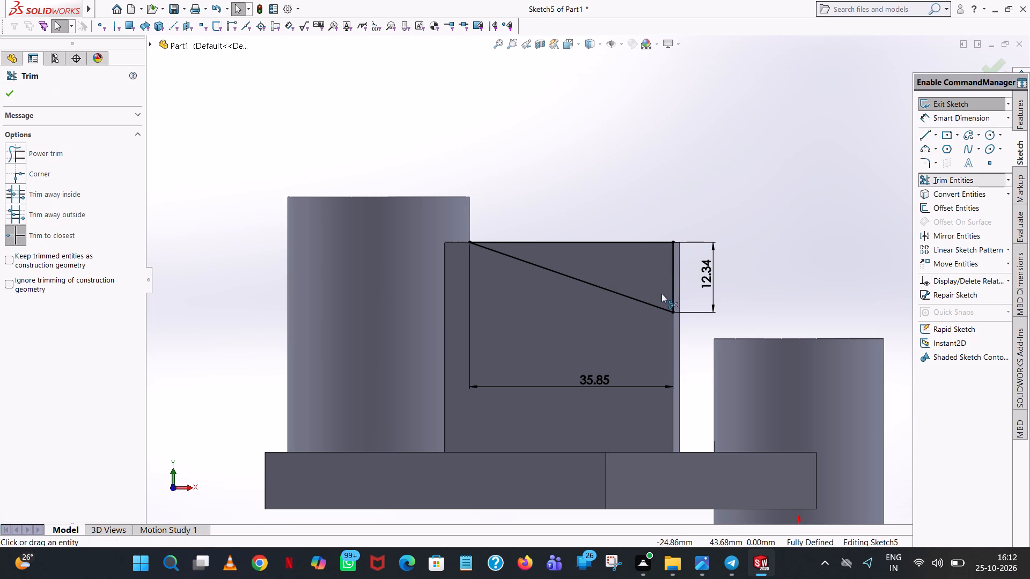
pyautogui.scroll(-4, 669, 297)
pyautogui.click(644, 240)
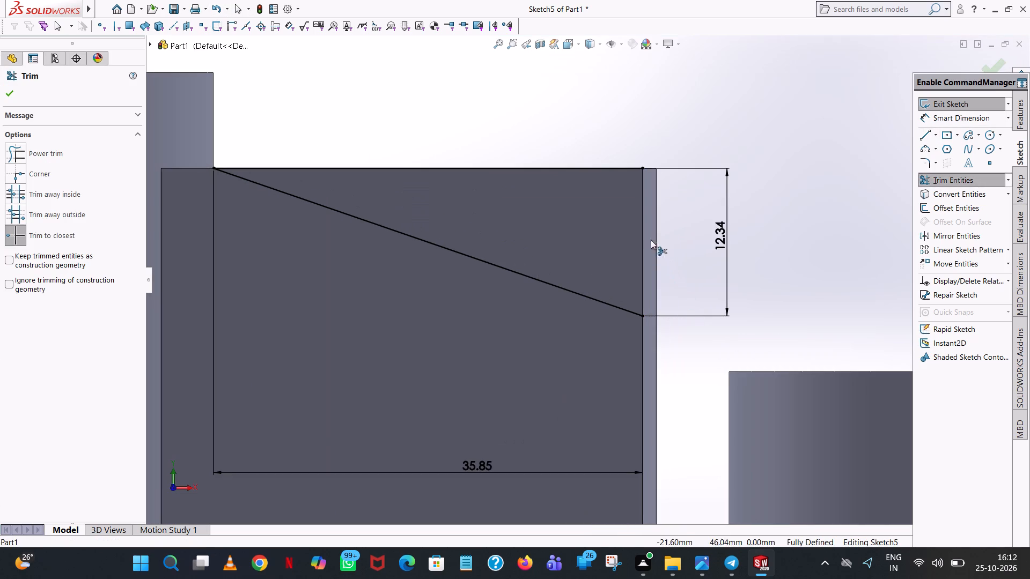
# Extend the profile past the block's outer end with a 3.11 mm horizontal, 12.34 mm vertical and horizontal return line to the sloping line's lower end.
pyautogui.click(923, 138)
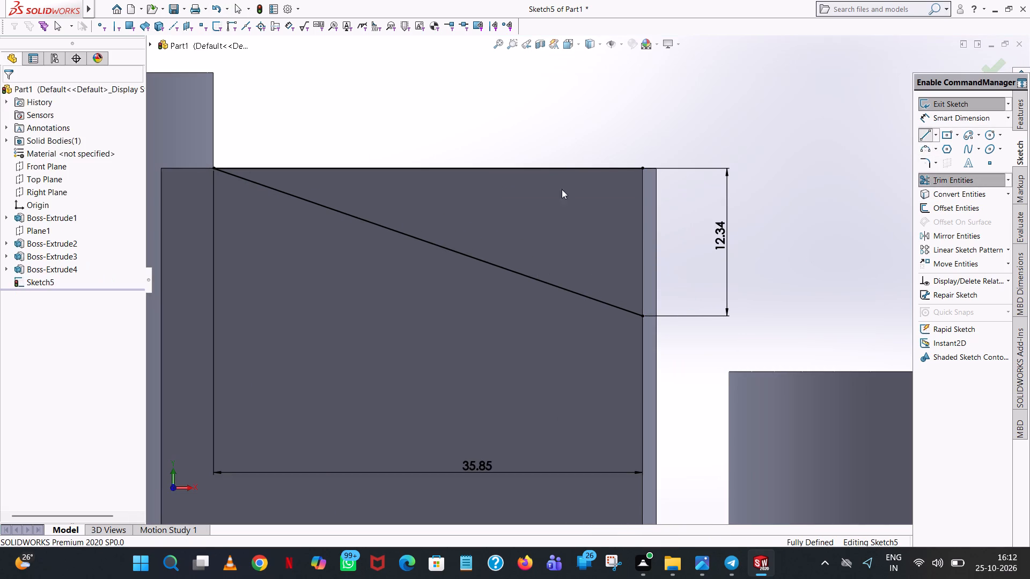
pyautogui.click(642, 166)
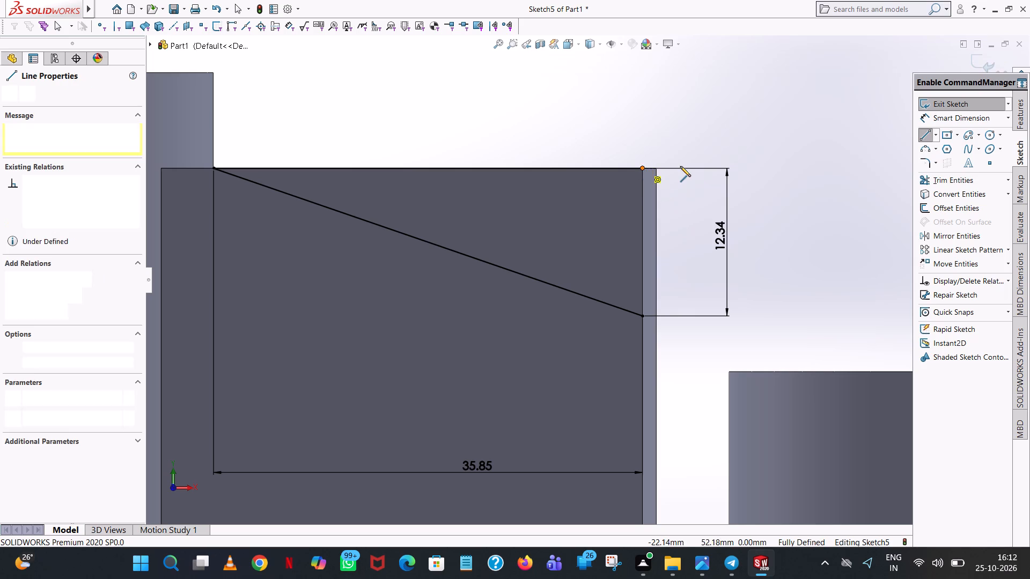
pyautogui.click(680, 168)
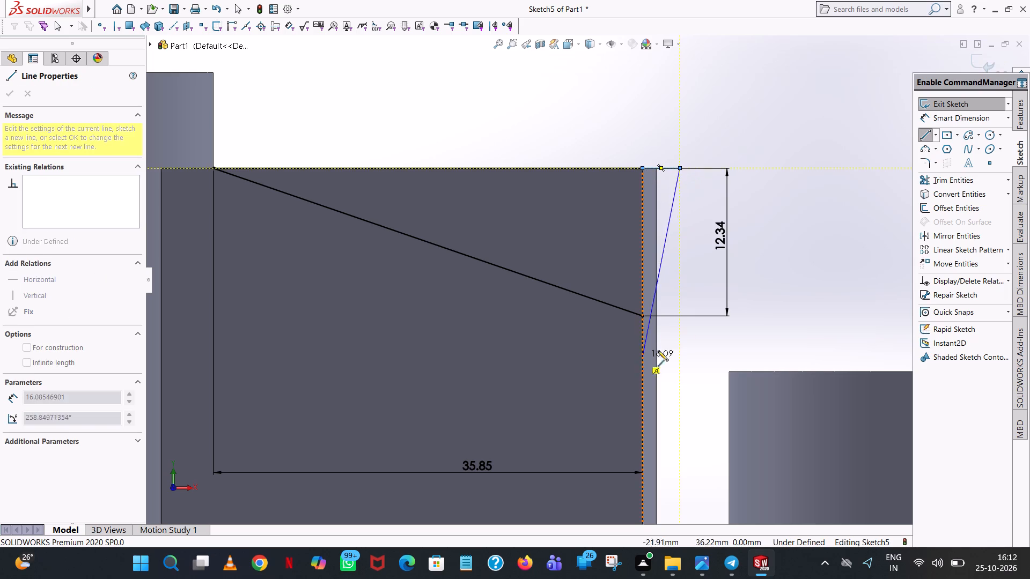
pyautogui.click(678, 315)
pyautogui.click(642, 316)
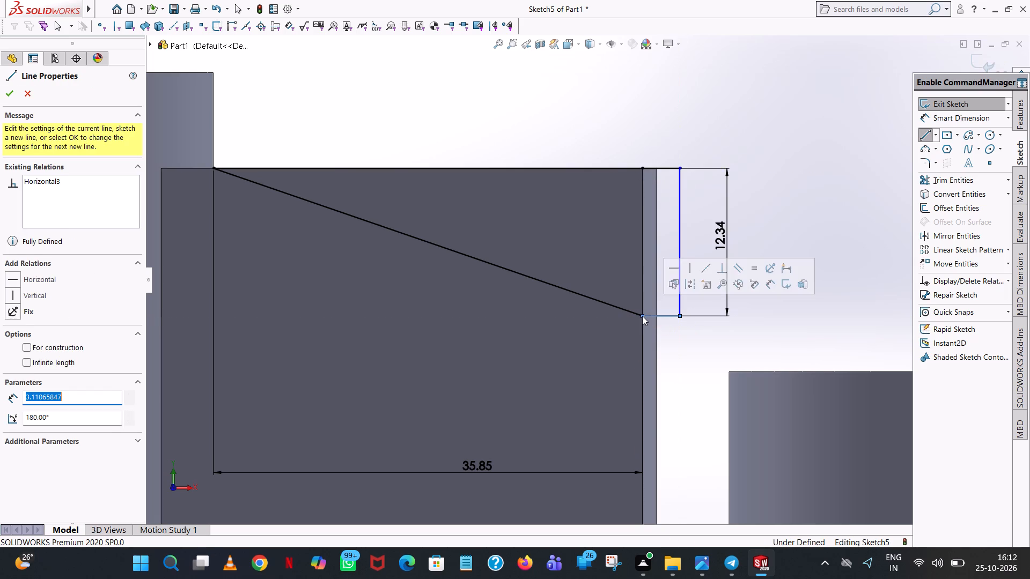
pyautogui.rightClick(642, 316)
pyautogui.click(677, 322)
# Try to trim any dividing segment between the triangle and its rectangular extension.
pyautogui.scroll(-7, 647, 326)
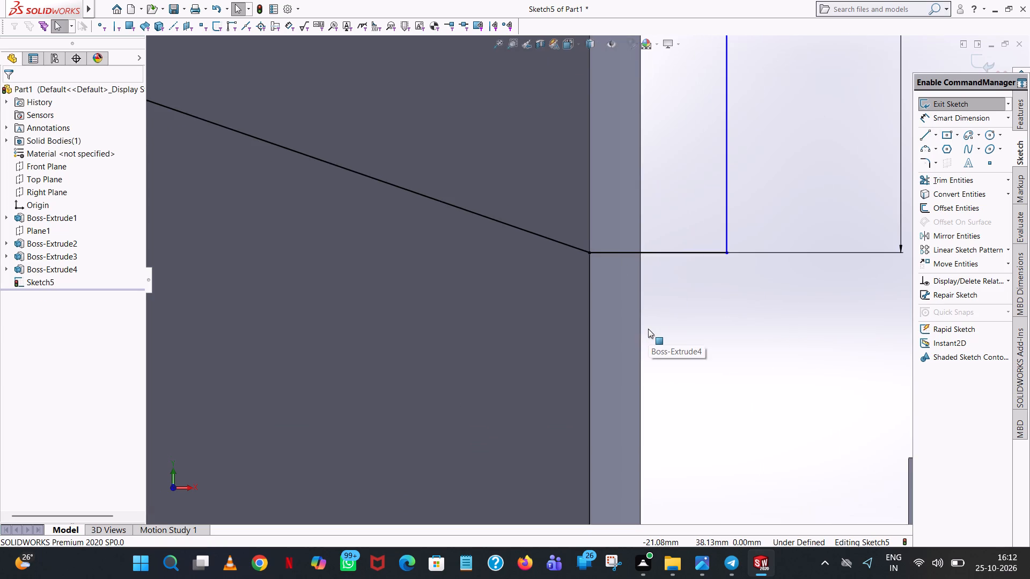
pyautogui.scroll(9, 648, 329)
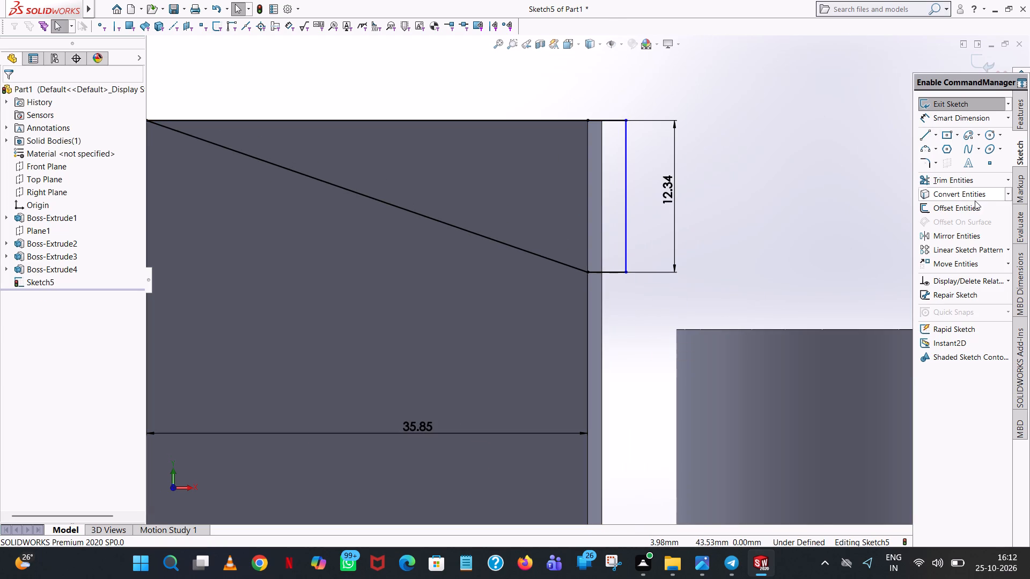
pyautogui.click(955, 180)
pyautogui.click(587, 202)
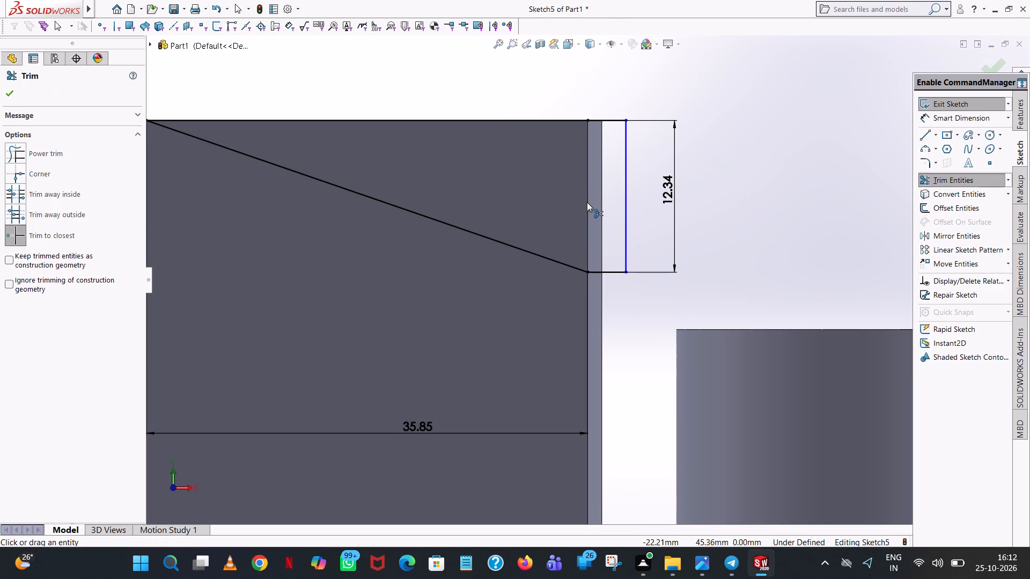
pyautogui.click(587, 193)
# Cut-extrude the extended profile 37 mm blind to slope the block's top through its curved outer end.
pyautogui.click(1014, 123)
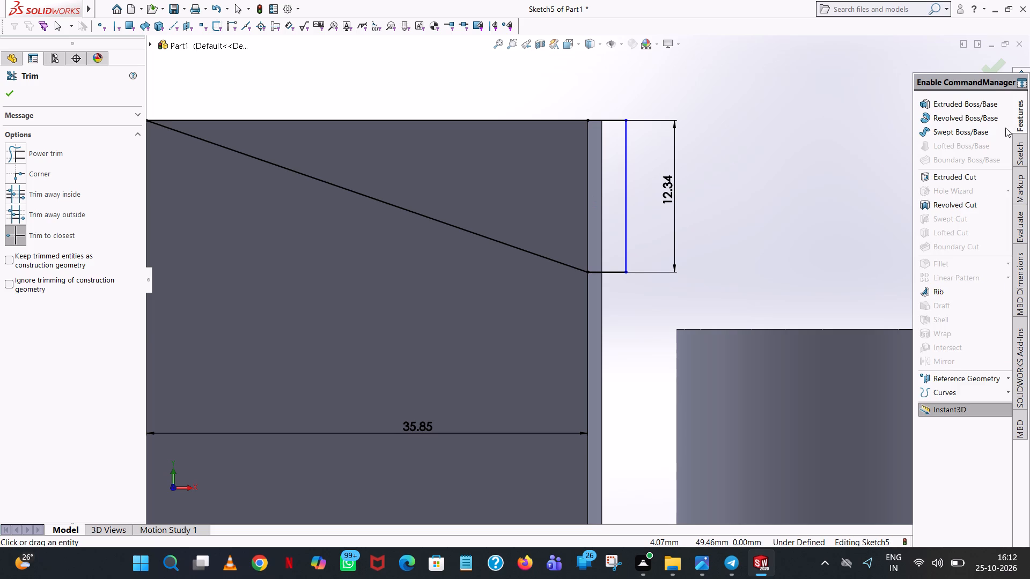
pyautogui.click(952, 177)
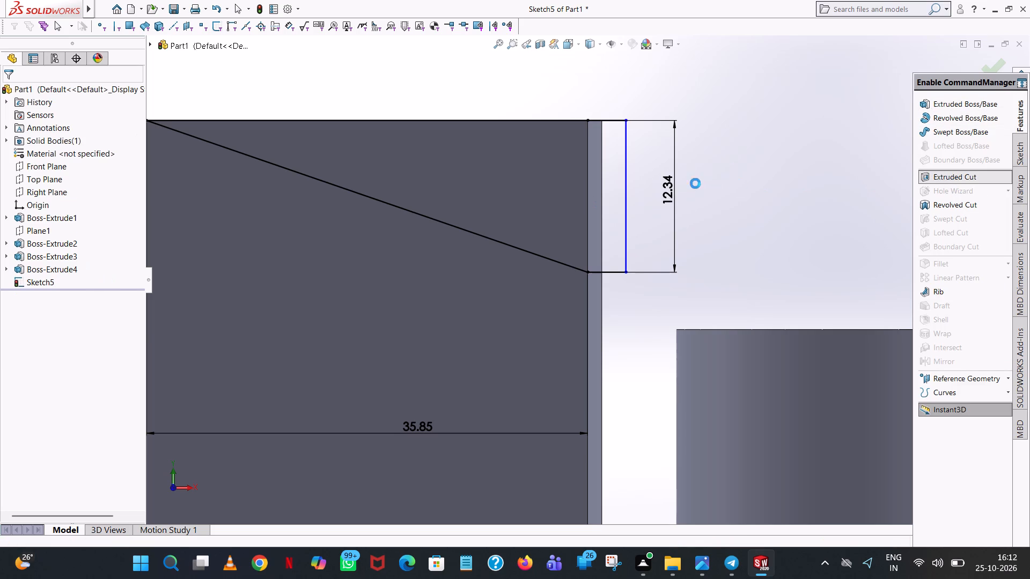
pyautogui.moveTo(732, 179); pyautogui.dragTo(626, 217, button='middle')
pyautogui.click(3, 95)
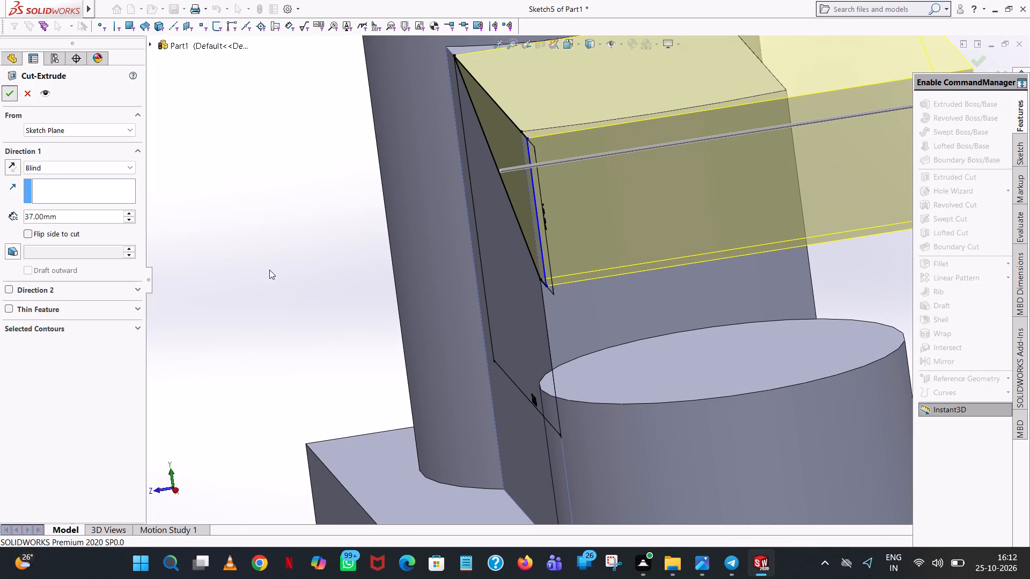
# Examine the cut at the block's curved outer end from above, below and the side.
pyautogui.scroll(3, 365, 273)
pyautogui.click(790, 218)
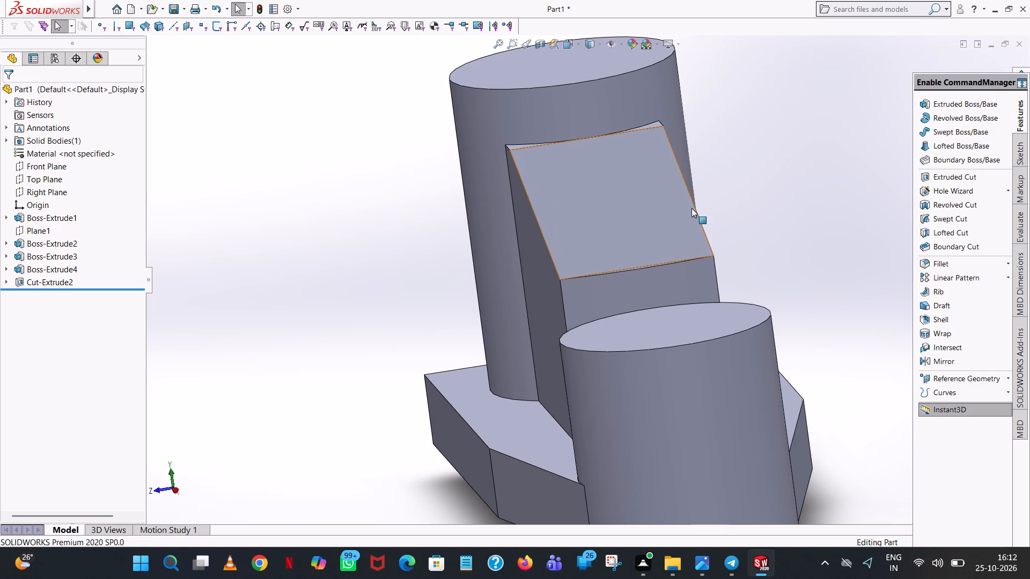
pyautogui.moveTo(691, 209); pyautogui.dragTo(710, 403, button='middle')
pyautogui.scroll(-6, 672, 329)
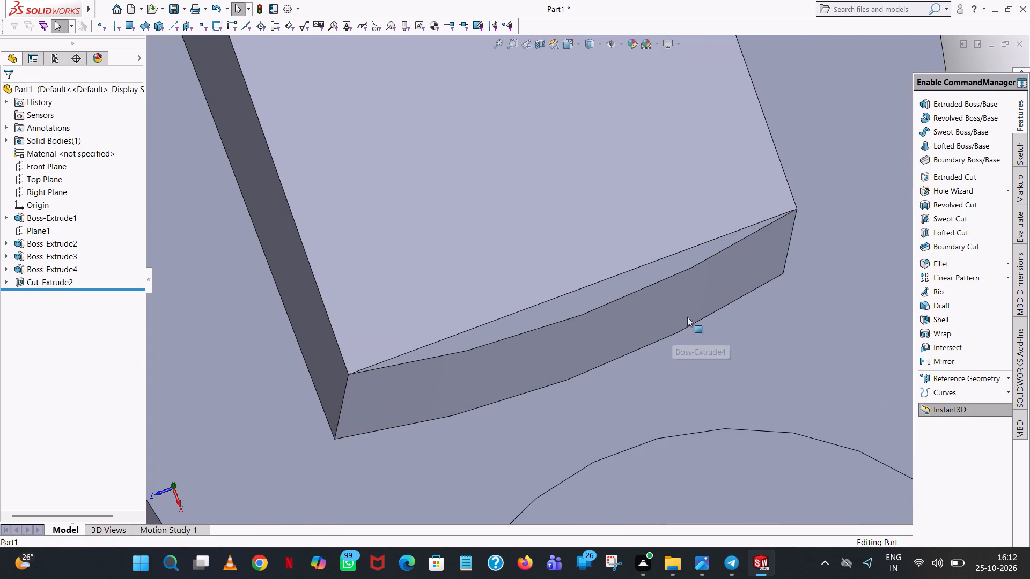
pyautogui.moveTo(676, 296); pyautogui.dragTo(766, 233, button='middle')
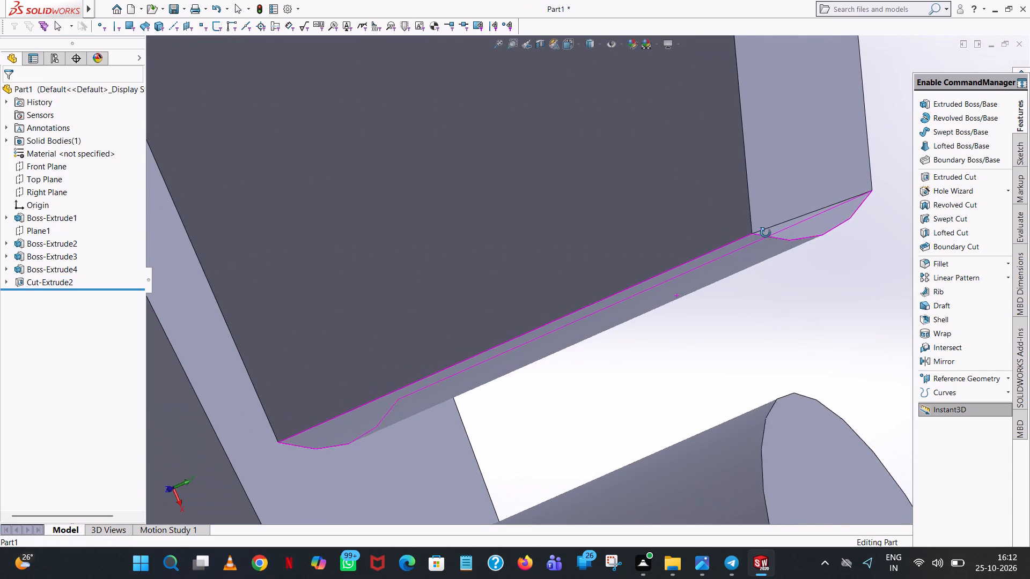
pyautogui.moveTo(766, 233); pyautogui.dragTo(779, 248, button='middle')
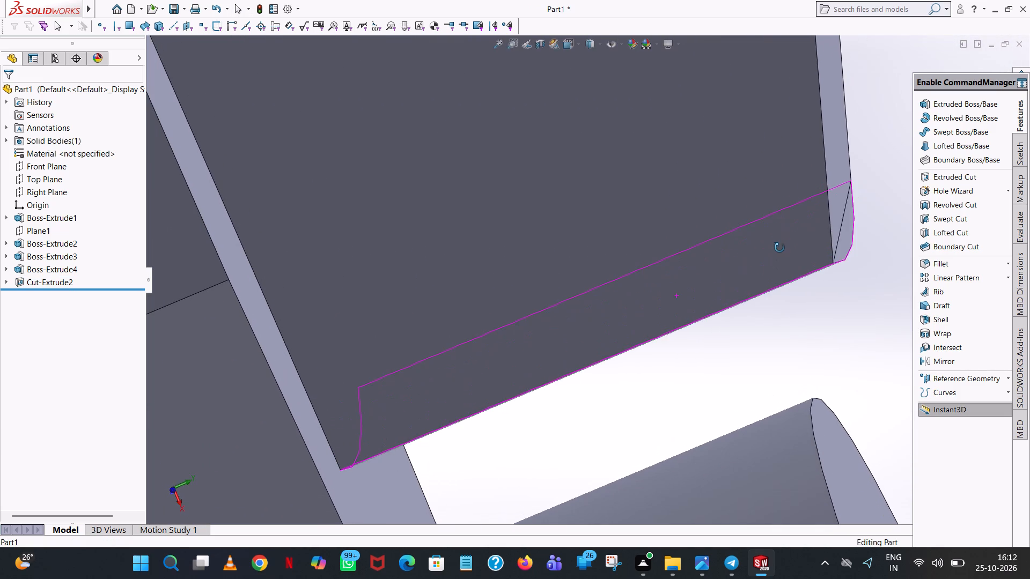
pyautogui.moveTo(779, 248); pyautogui.dragTo(782, 215, button='middle')
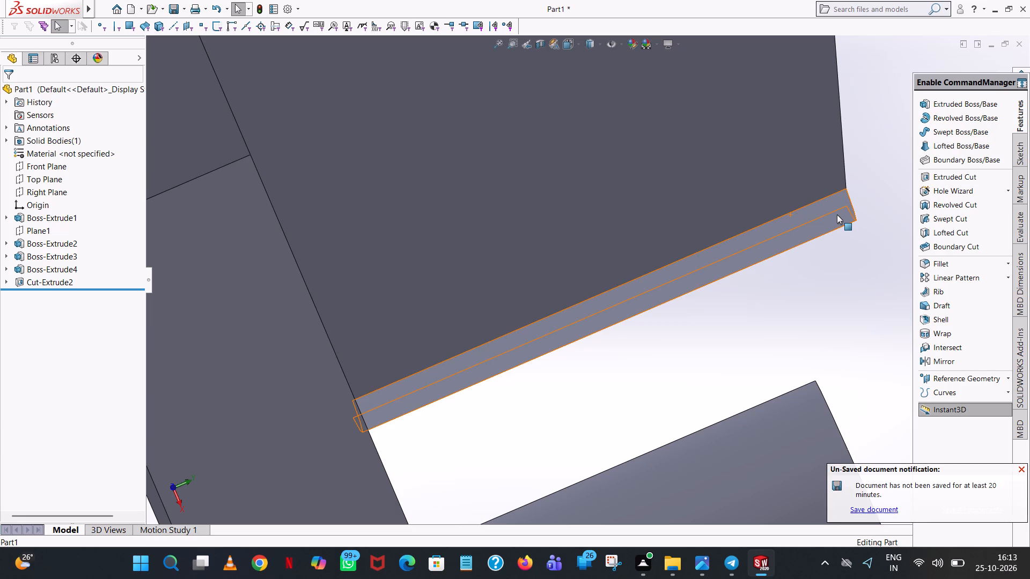
pyautogui.moveTo(884, 147); pyautogui.dragTo(918, 112, button='middle')
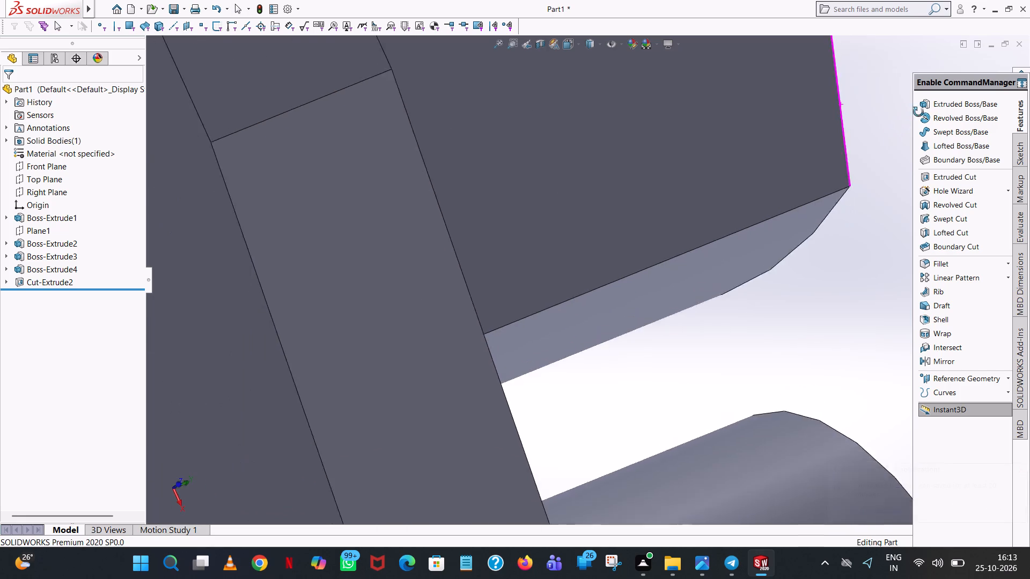
pyautogui.moveTo(918, 112); pyautogui.dragTo(887, 221, button='middle')
pyautogui.scroll(1, 901, 285)
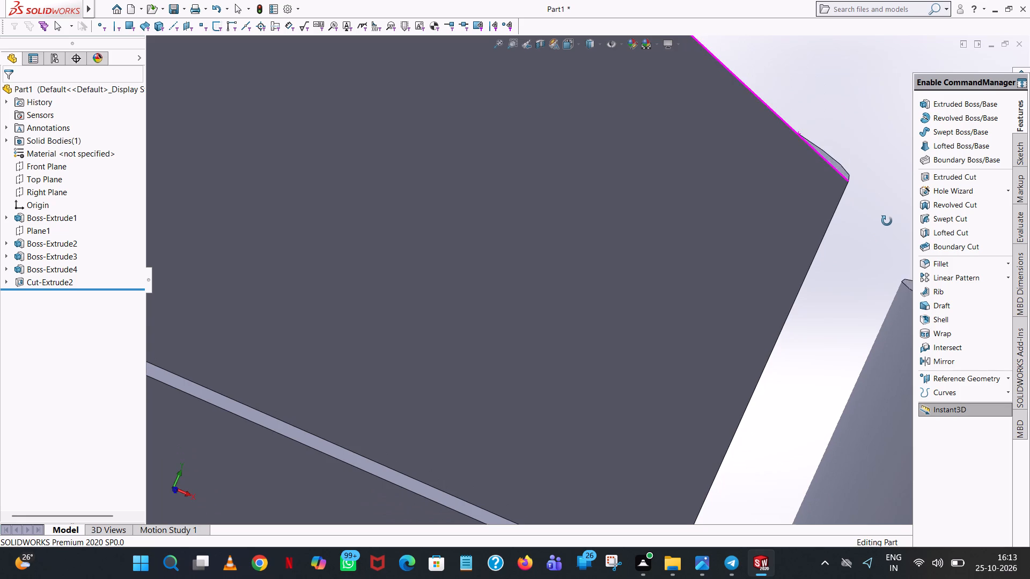
pyautogui.moveTo(887, 221); pyautogui.dragTo(876, 209, button='middle')
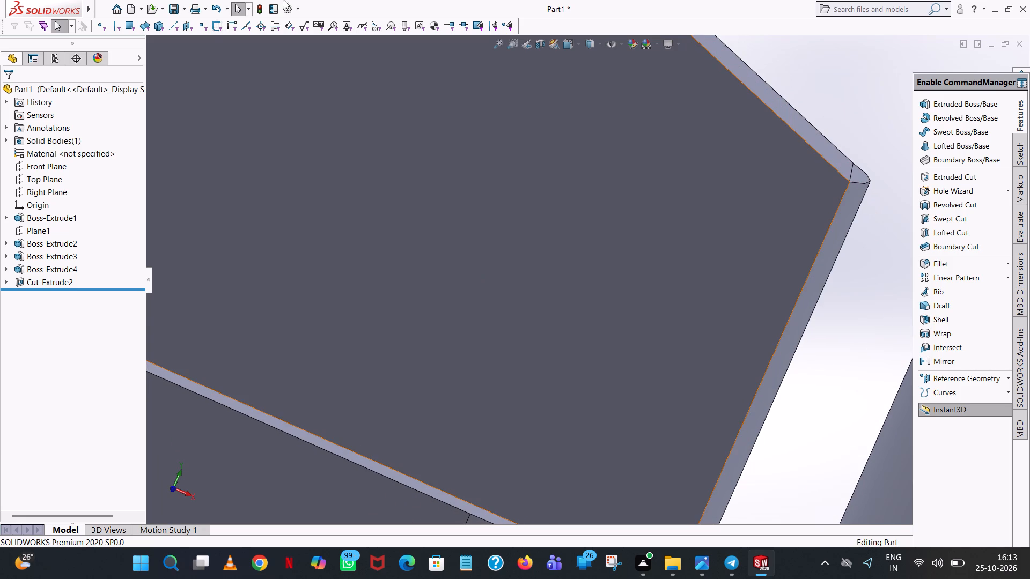
# Undo the 37 mm cut on the block's top to return to editing its profile sketch.
pyautogui.click(219, 10)
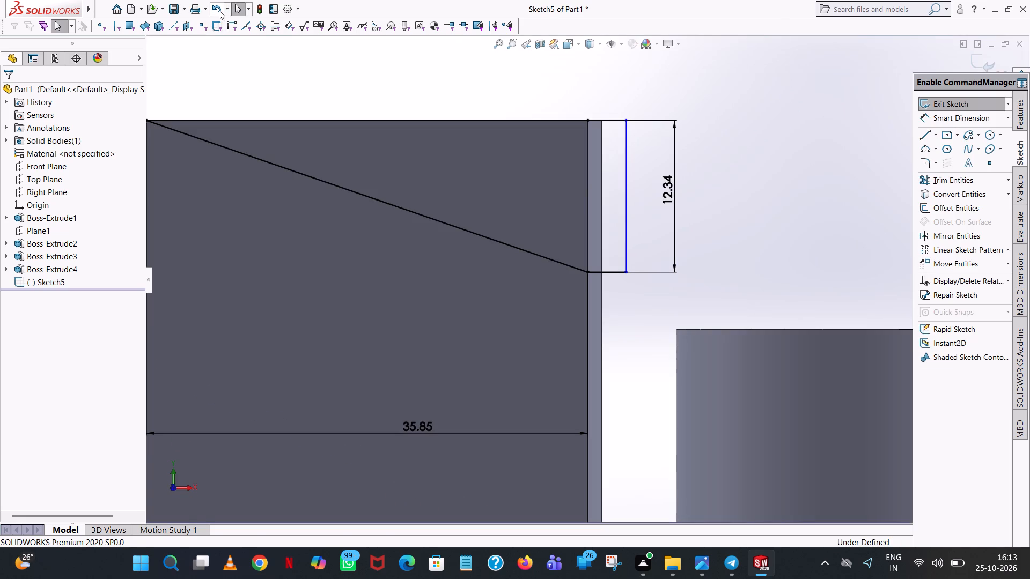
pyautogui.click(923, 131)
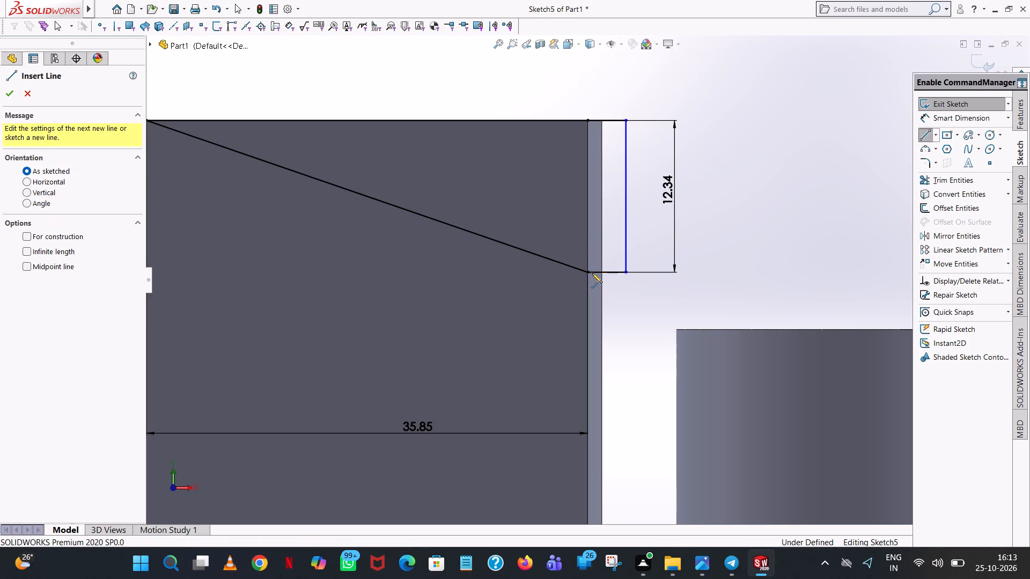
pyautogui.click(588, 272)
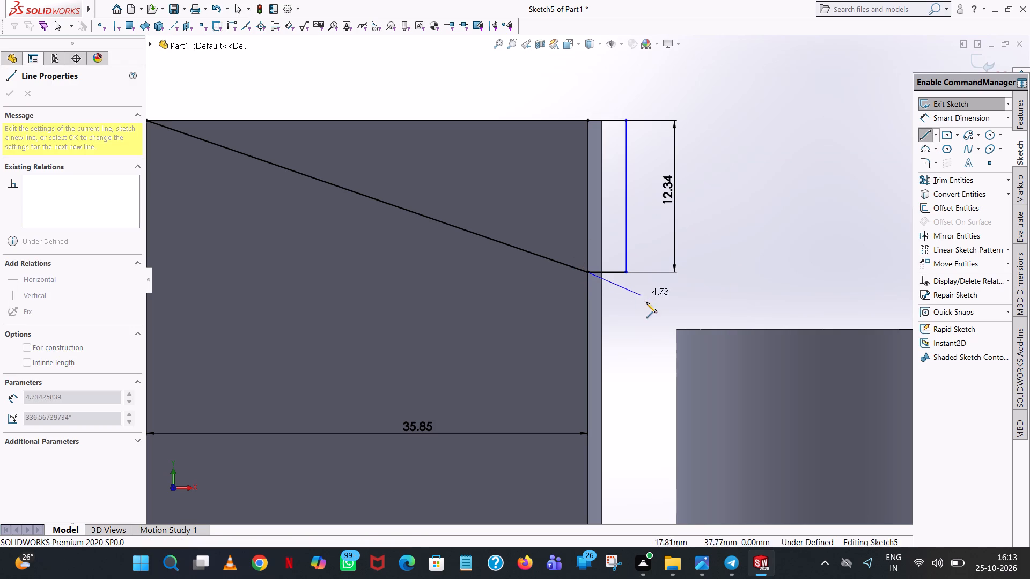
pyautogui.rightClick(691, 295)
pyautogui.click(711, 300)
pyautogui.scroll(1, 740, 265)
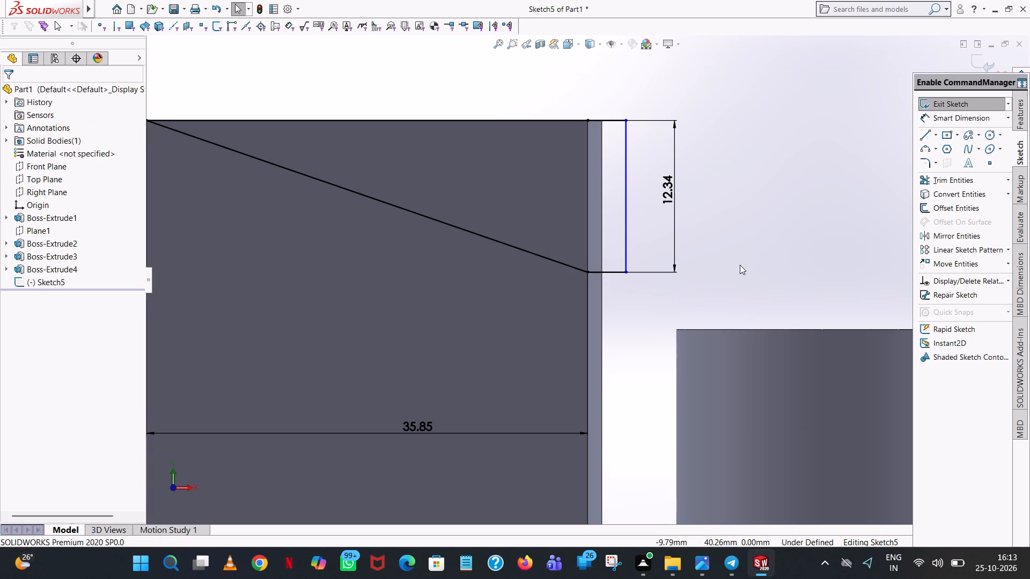
# Trim away the rectangular extension's three lines and the sloping line, keeping only the line along the block's top edge.
pyautogui.scroll(3, 740, 265)
pyautogui.click(974, 187)
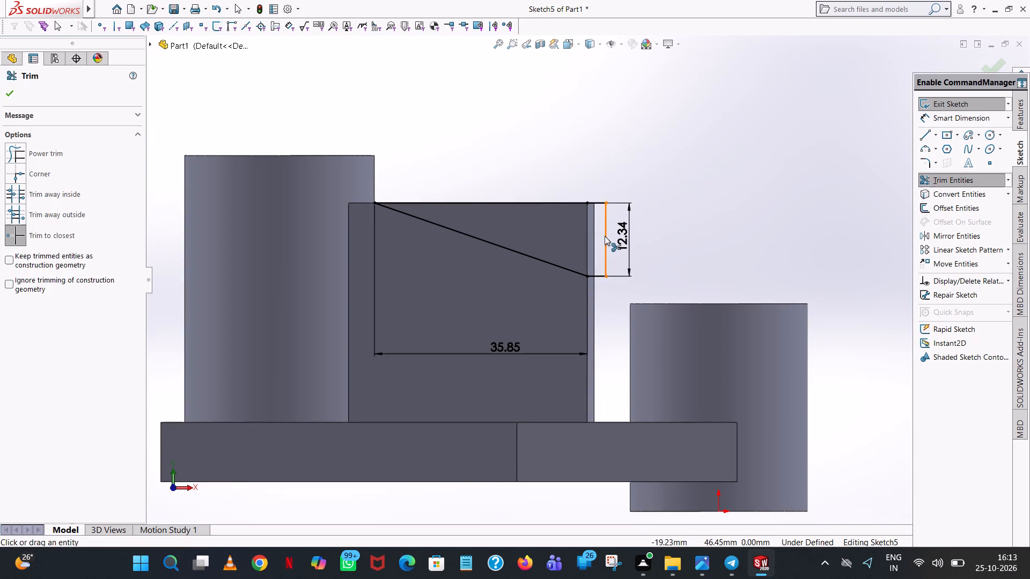
pyautogui.click(605, 236)
pyautogui.click(600, 201)
pyautogui.click(600, 277)
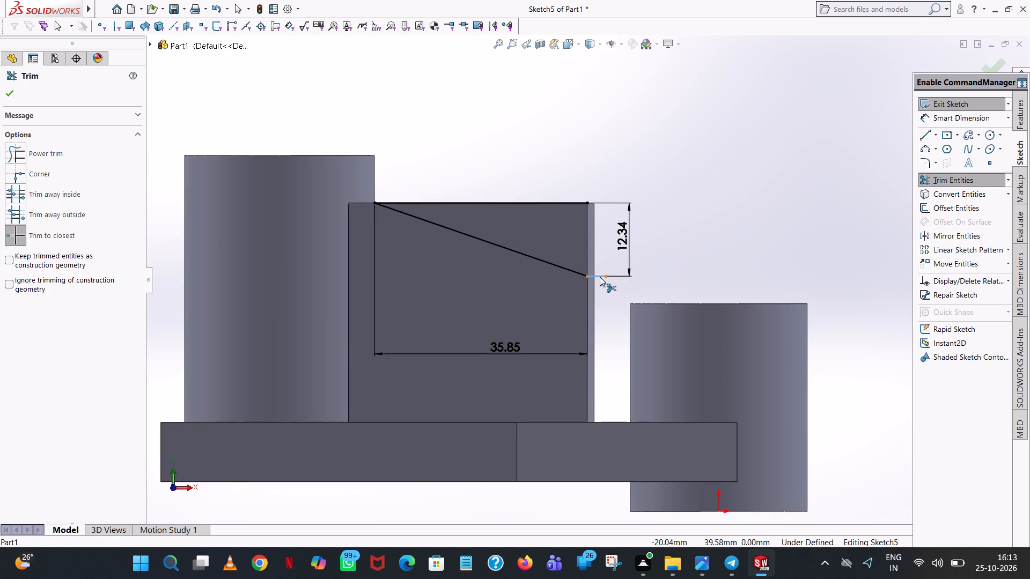
pyautogui.click(427, 221)
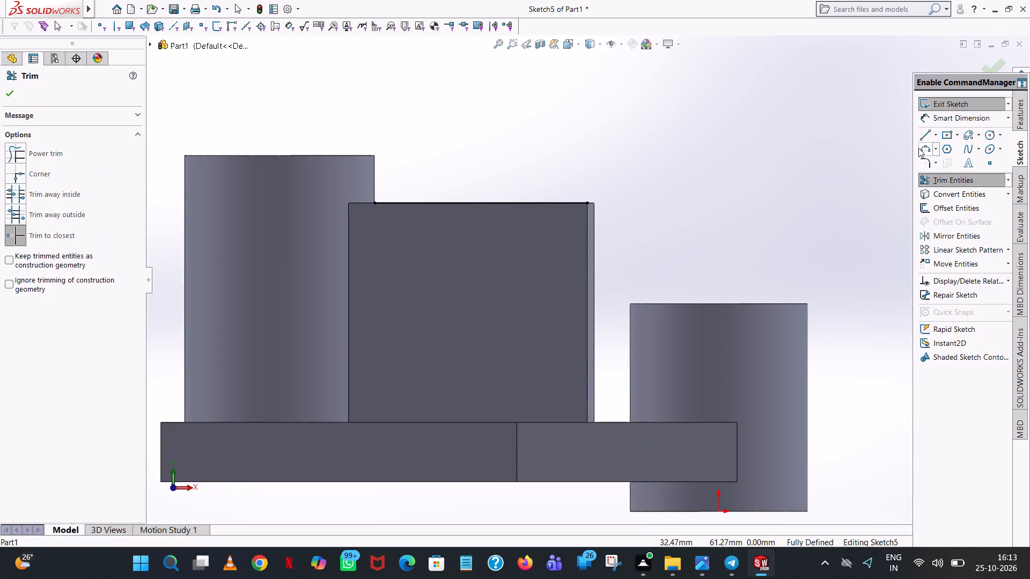
# Sketch a sloping line about 81.3 mm long from the top-edge line's cylinder end, running down past the block's outer end.
pyautogui.click(923, 133)
pyautogui.scroll(-6, 388, 199)
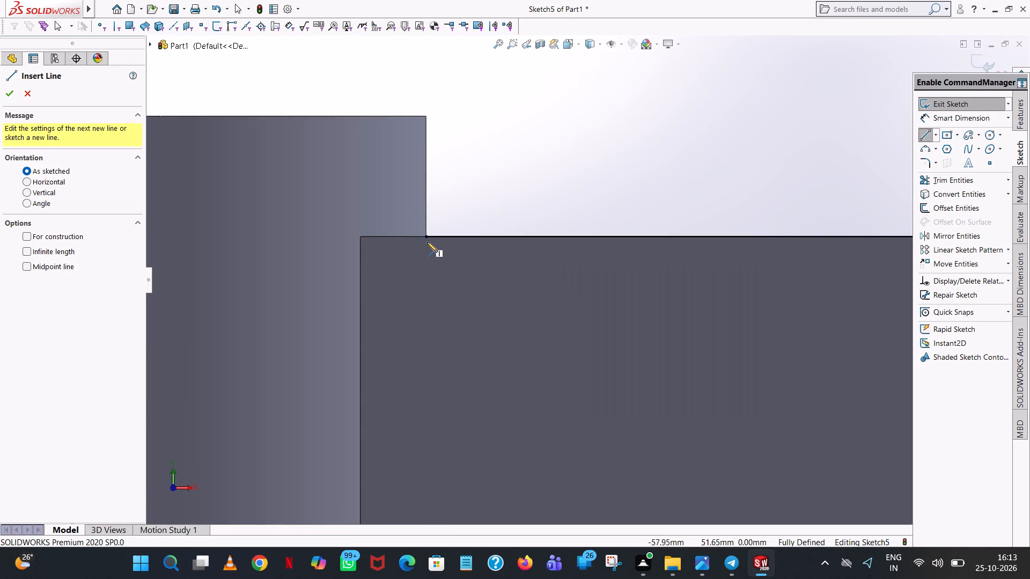
pyautogui.click(425, 235)
pyautogui.scroll(7, 564, 287)
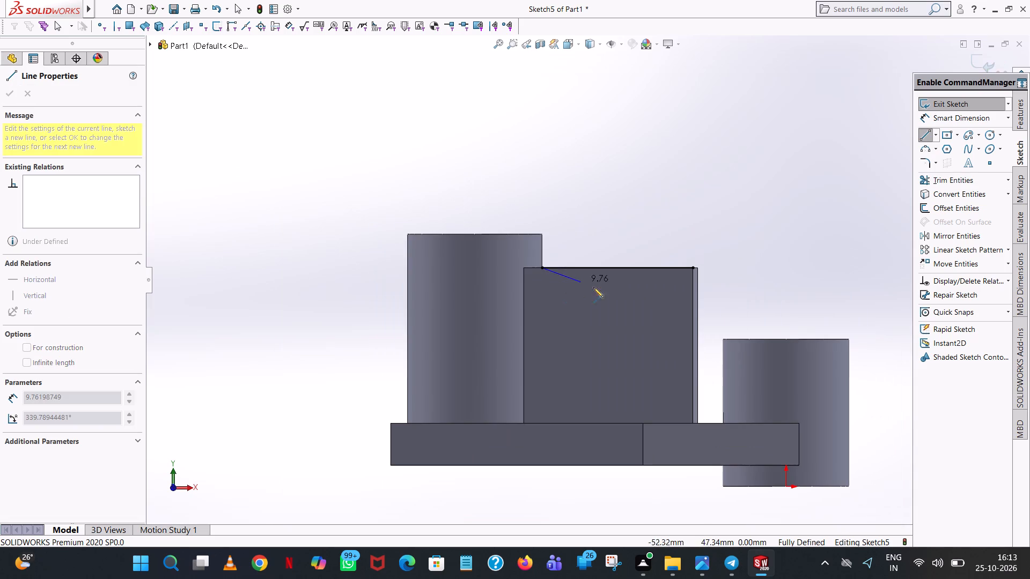
pyautogui.click(872, 358)
pyautogui.rightClick(872, 358)
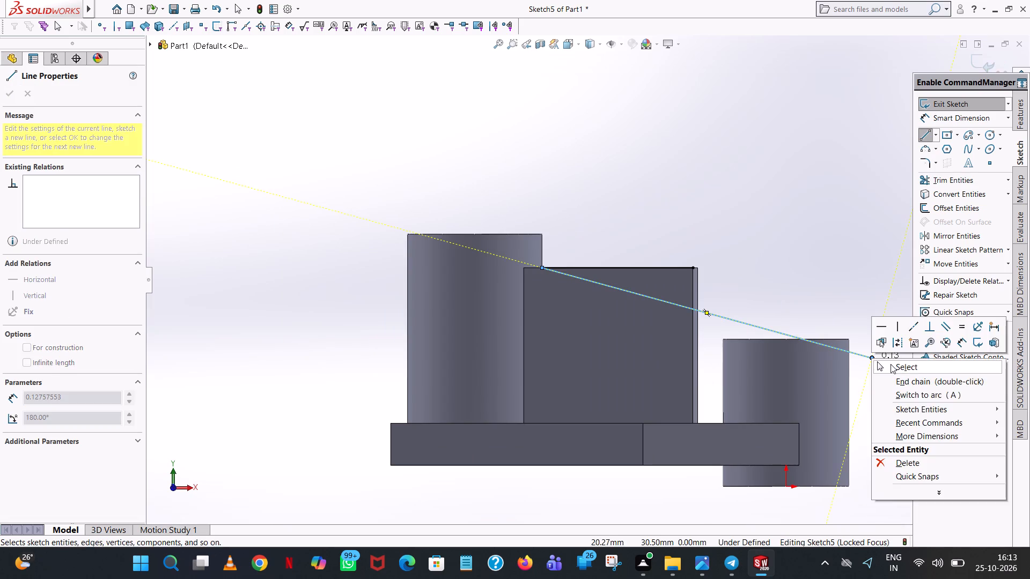
pyautogui.click(891, 364)
# Set the sloping line's angle to 360-19, giving 341°.
pyautogui.click(741, 322)
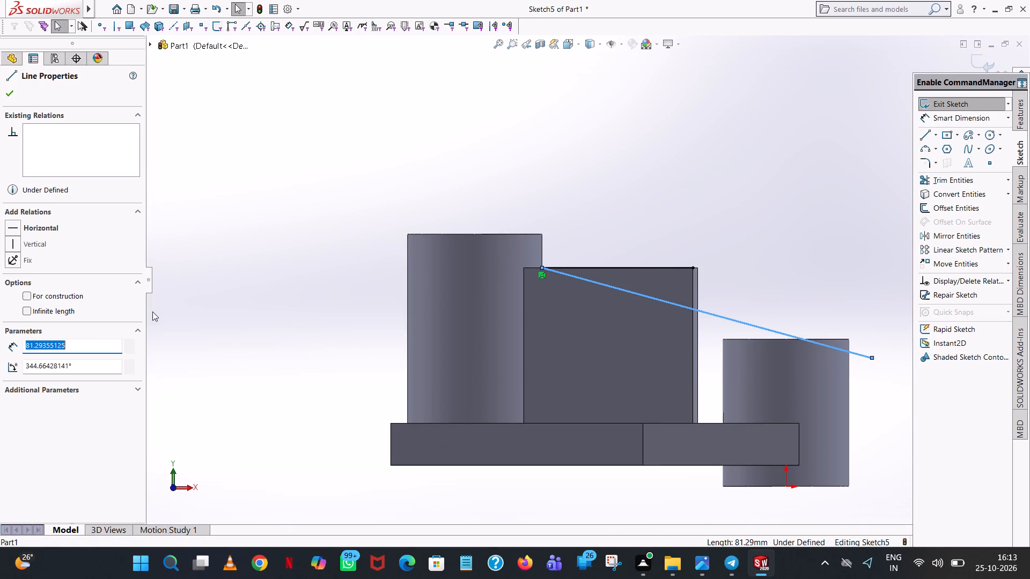
pyautogui.click(100, 374)
pyautogui.doubleClick(100, 367)
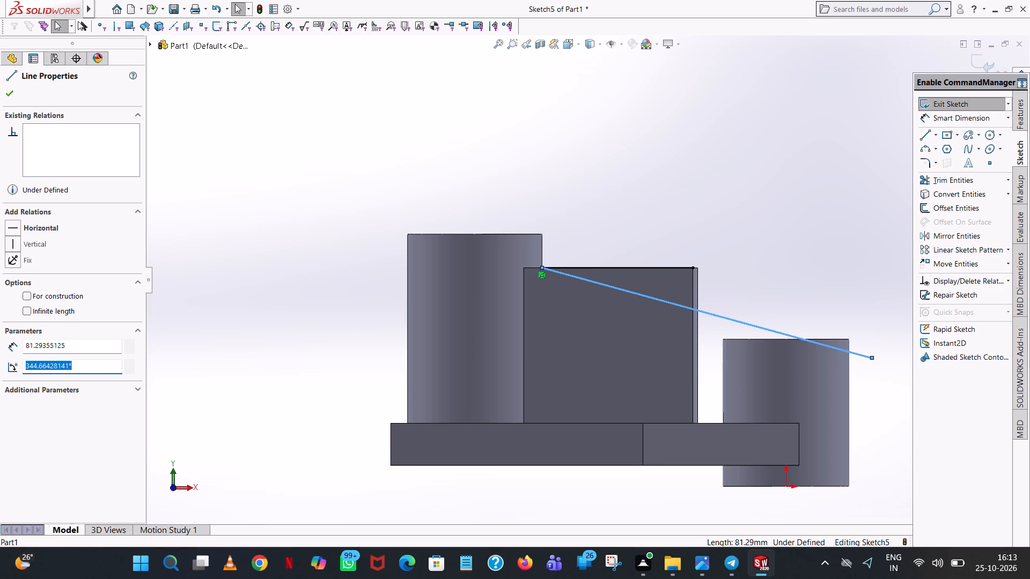
pyautogui.write('360-1')
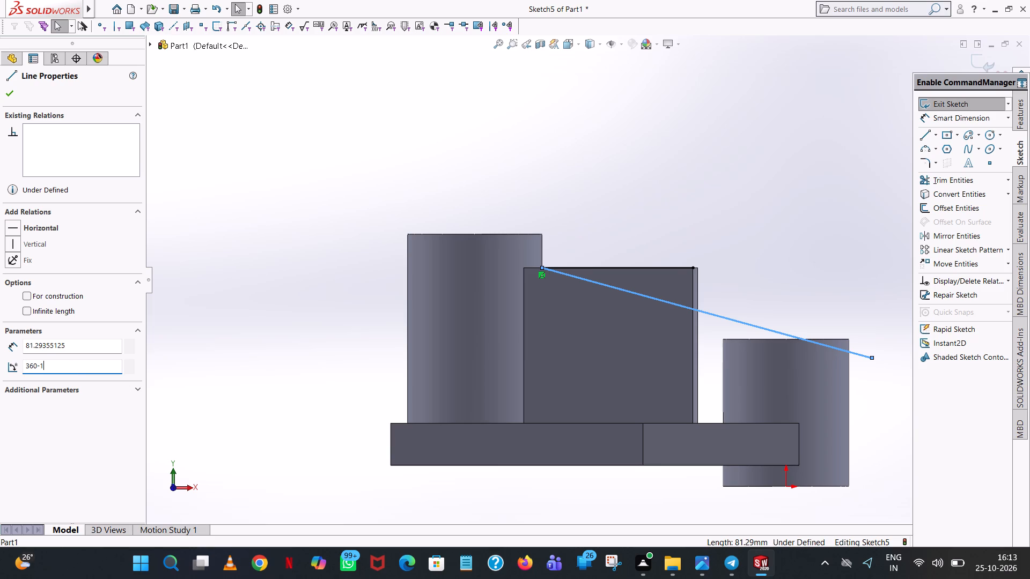
pyautogui.press('9')
pyautogui.press('Return')
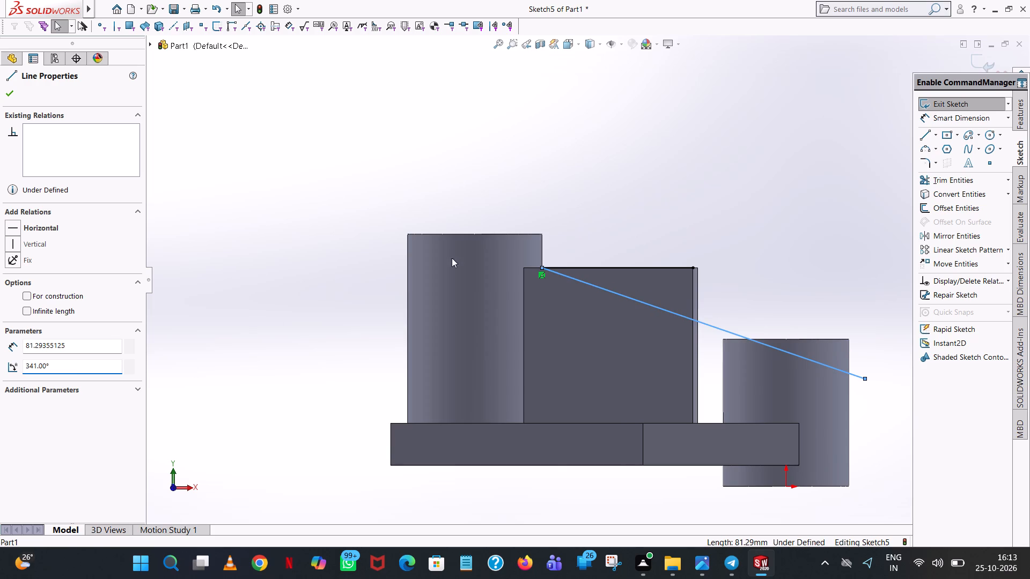
# Extend the top-edge line about 5.6 mm horizontally past the block, then draw a vertical about 14.3 mm down to the sloping line.
pyautogui.scroll(-6, 538, 239)
pyautogui.scroll(6, 648, 234)
pyautogui.scroll(-2, 756, 326)
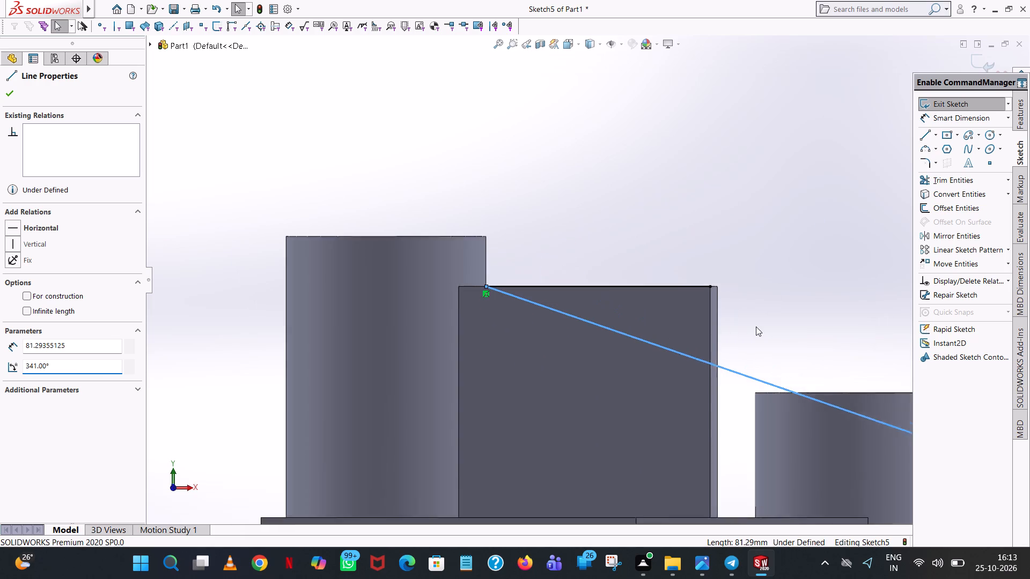
pyautogui.scroll(-1, 756, 326)
pyautogui.click(928, 132)
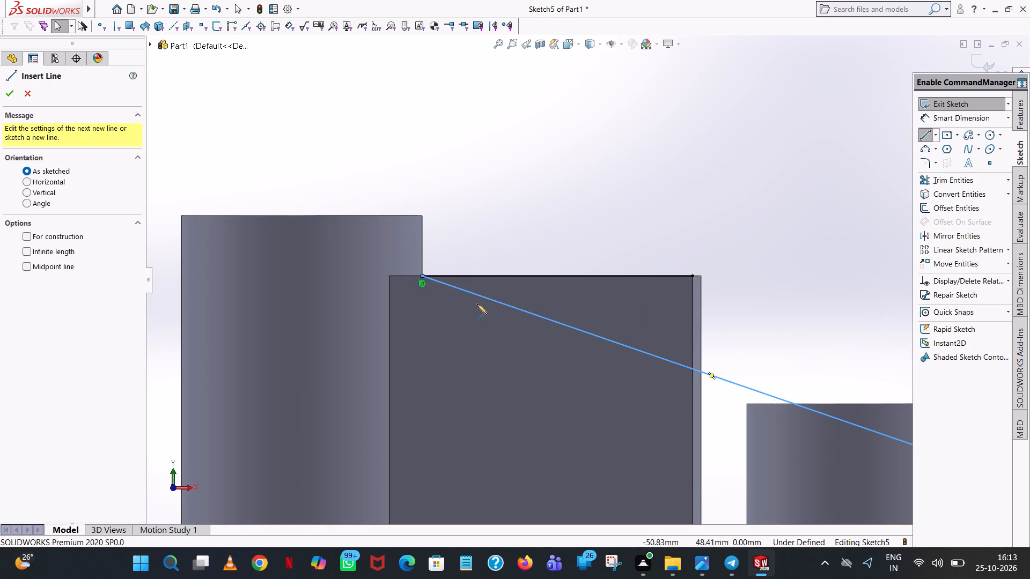
pyautogui.click(691, 275)
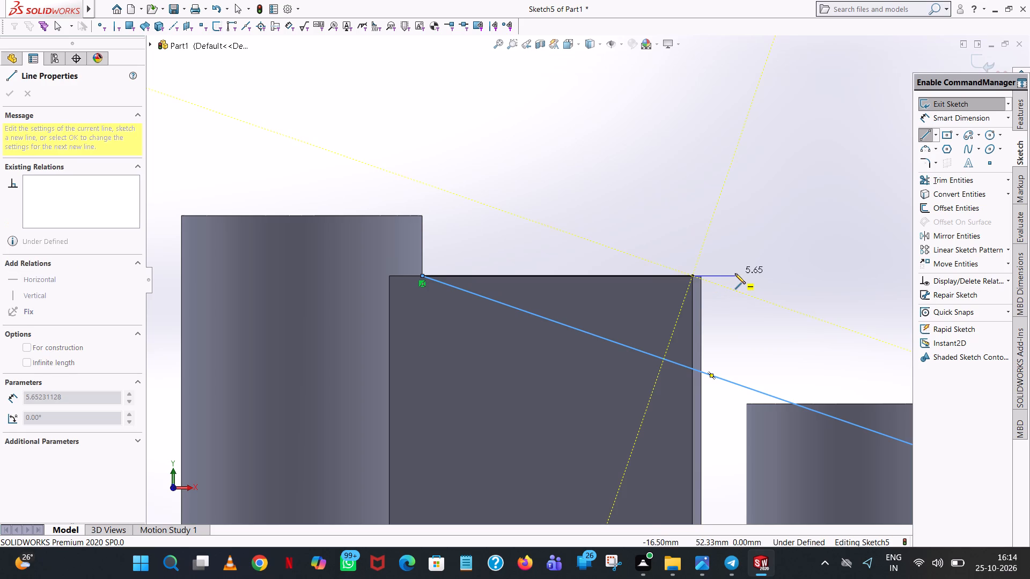
pyautogui.click(735, 273)
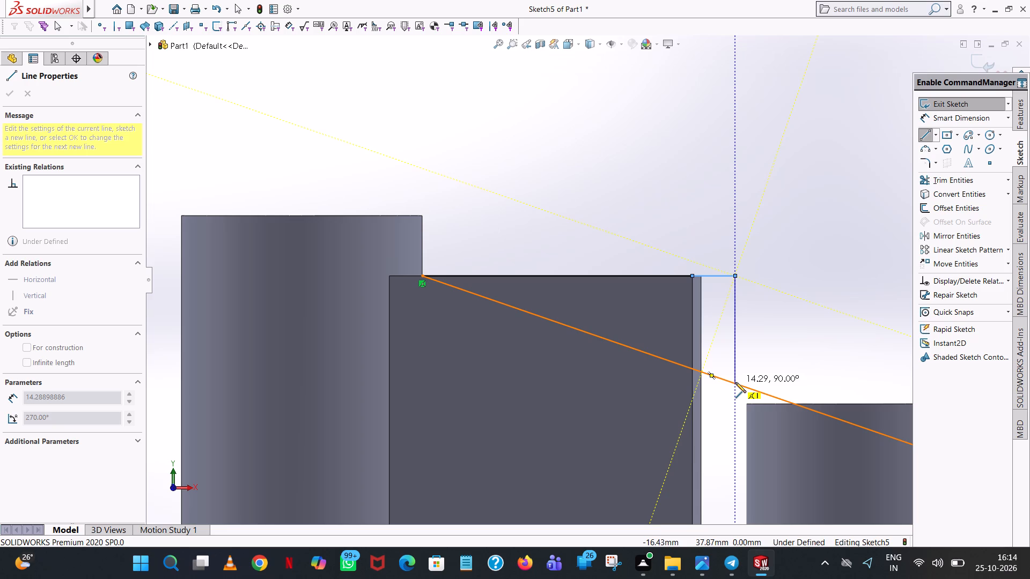
pyautogui.scroll(-5, 735, 382)
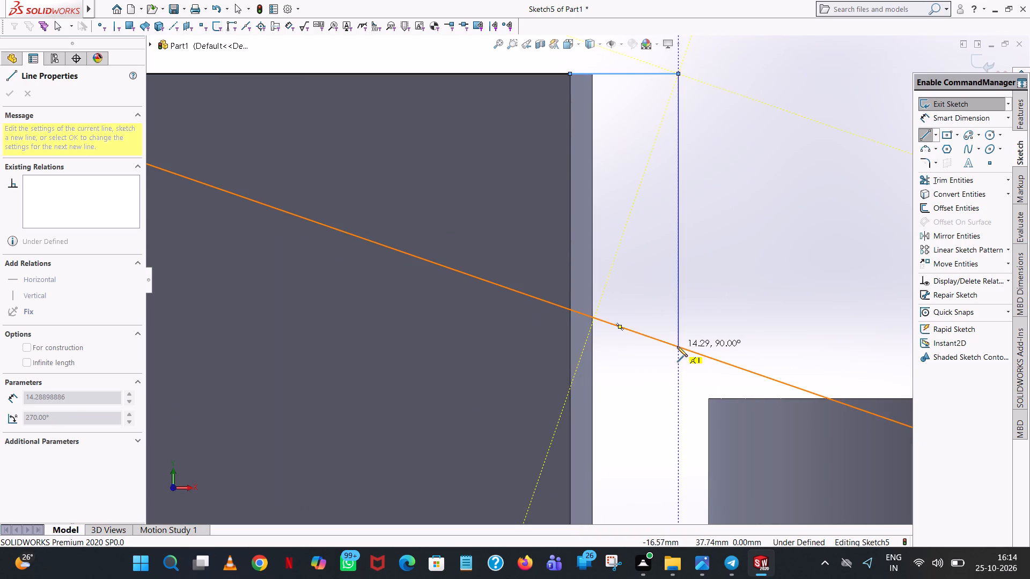
pyautogui.click(677, 346)
pyautogui.rightClick(677, 346)
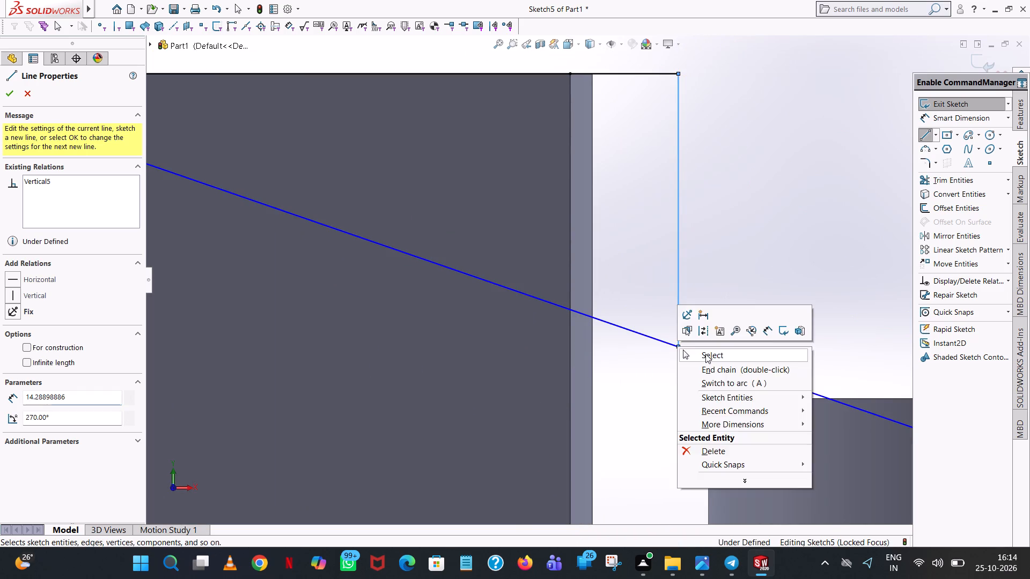
pyautogui.click(705, 354)
# Trim off the sloping line's excess beyond the vertical line to close the triangular profile.
pyautogui.click(957, 182)
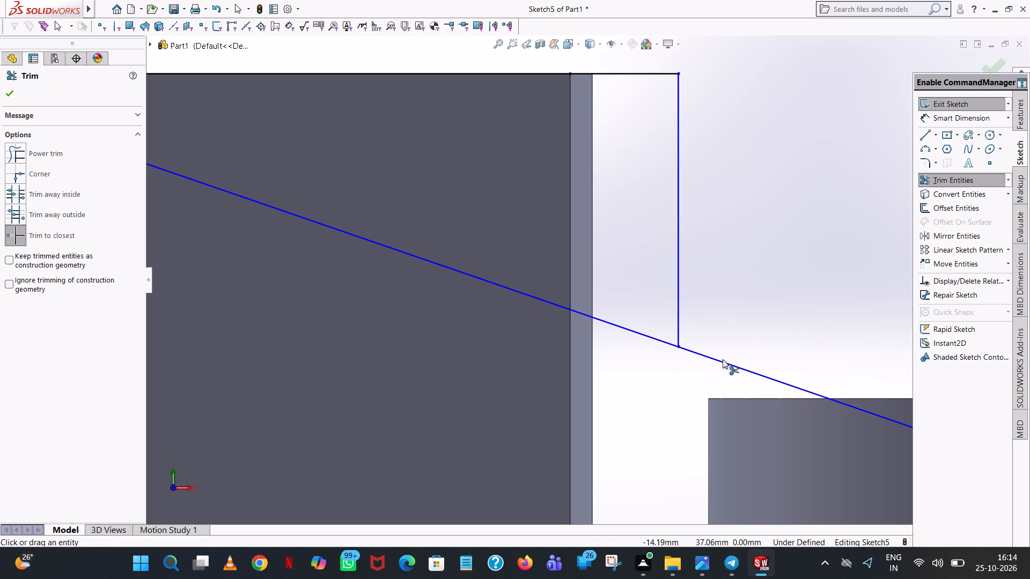
pyautogui.click(722, 361)
# Cut-extrude the triangular profile 37 mm blind through the block's top and curved outer end.
pyautogui.scroll(7, 717, 358)
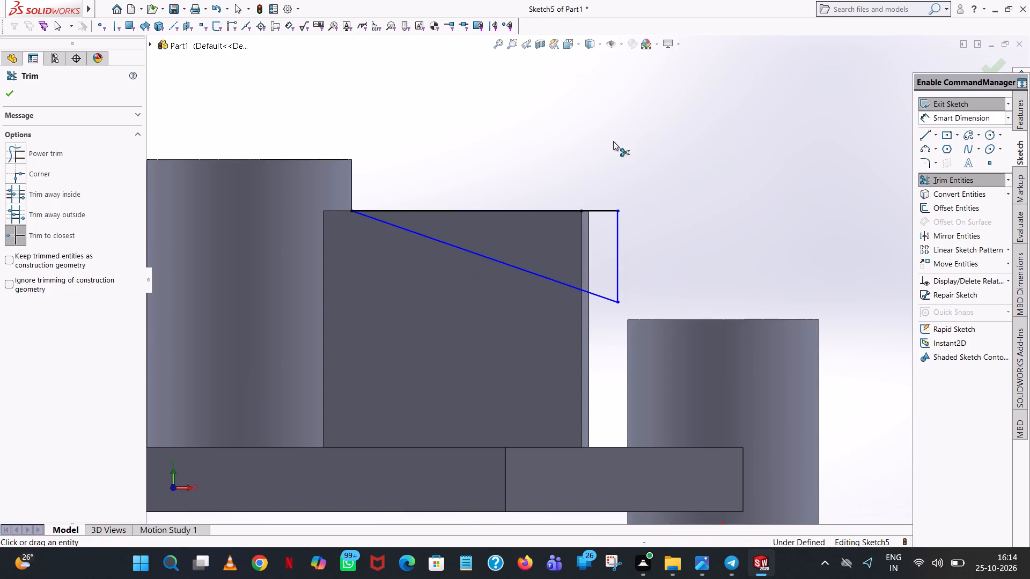
pyautogui.click(1022, 122)
pyautogui.click(957, 180)
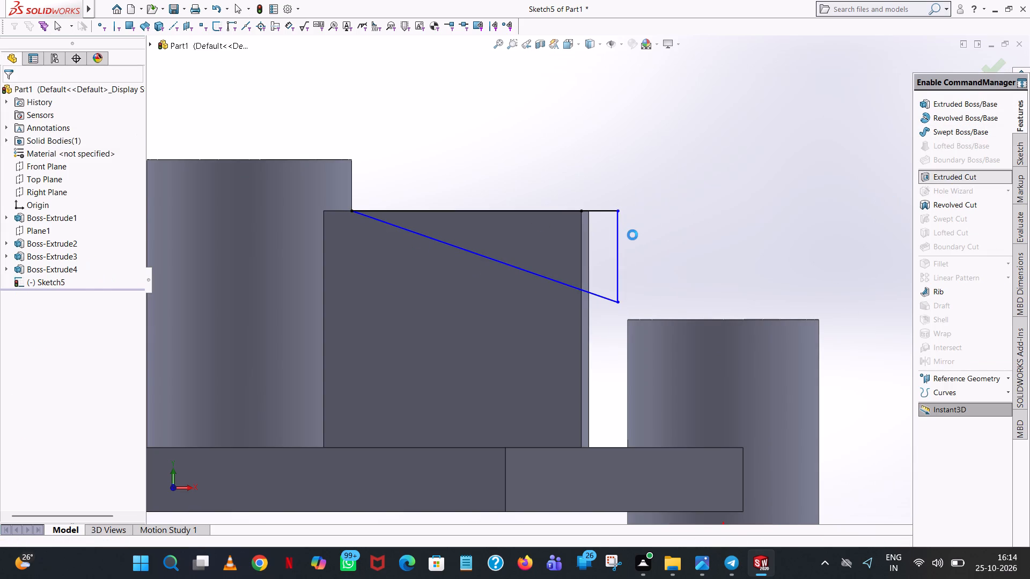
pyautogui.moveTo(632, 235); pyautogui.dragTo(533, 287, button='middle')
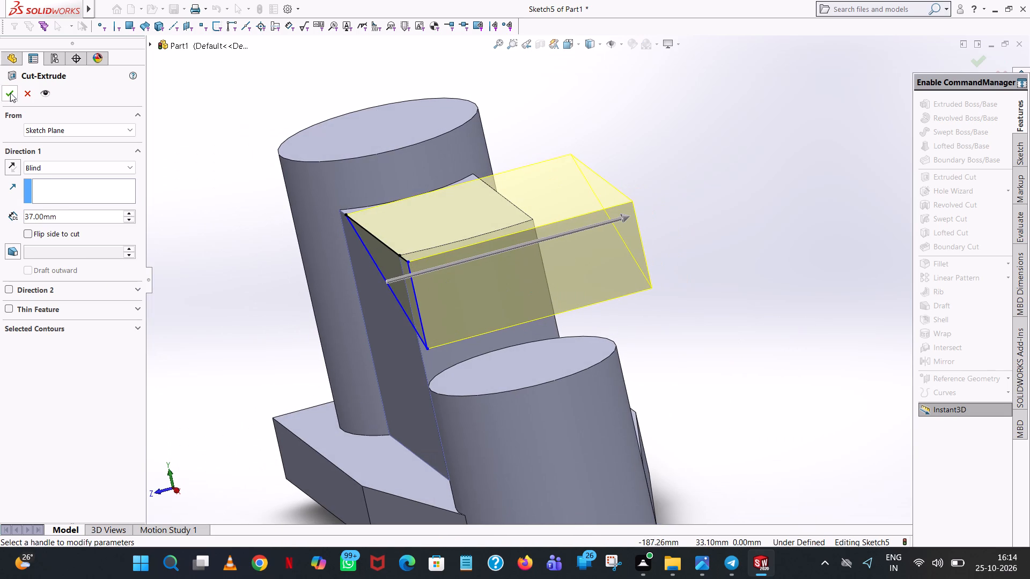
pyautogui.click(9, 93)
pyautogui.click(693, 324)
# Examine the block's sloping top and curved outer end, along with the whole part from the front.
pyautogui.moveTo(673, 315); pyautogui.dragTo(777, 323, button='middle')
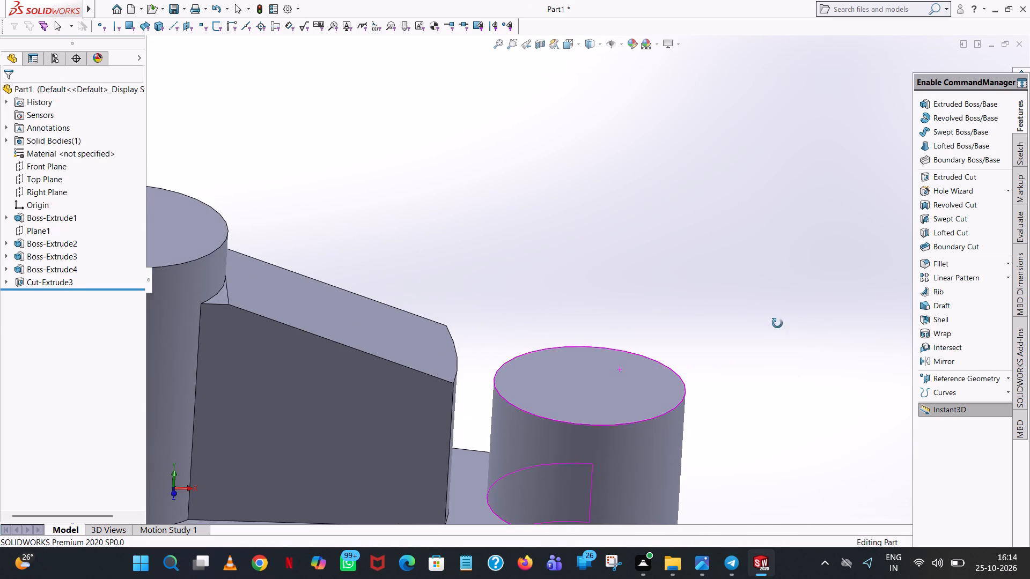
pyautogui.moveTo(777, 323); pyautogui.dragTo(777, 324, button='middle')
pyautogui.scroll(-8, 497, 326)
pyautogui.scroll(15, 452, 348)
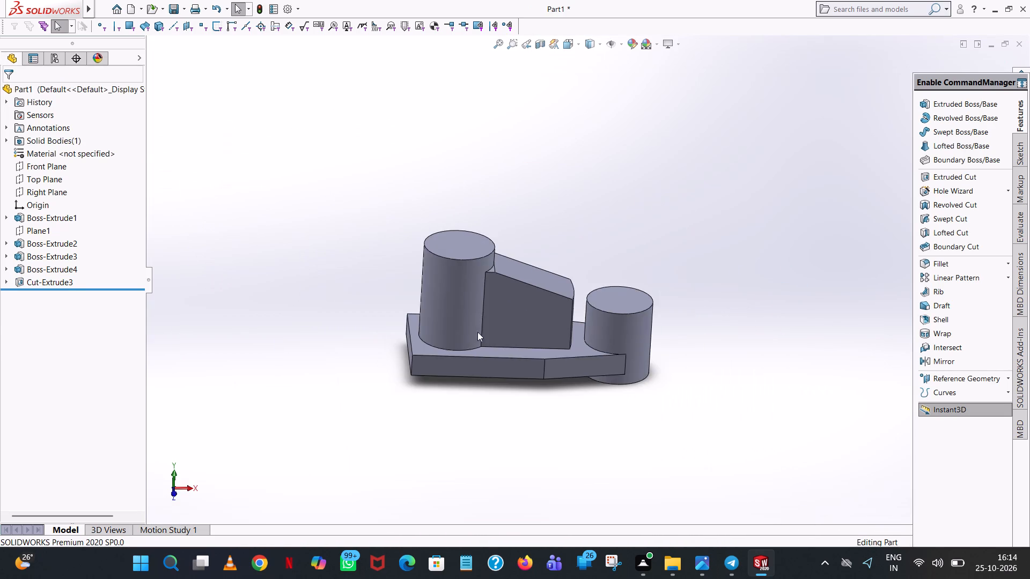
pyautogui.moveTo(497, 326); pyautogui.dragTo(498, 282, button='middle')
pyautogui.scroll(1, 497, 325)
pyautogui.scroll(1, 498, 282)
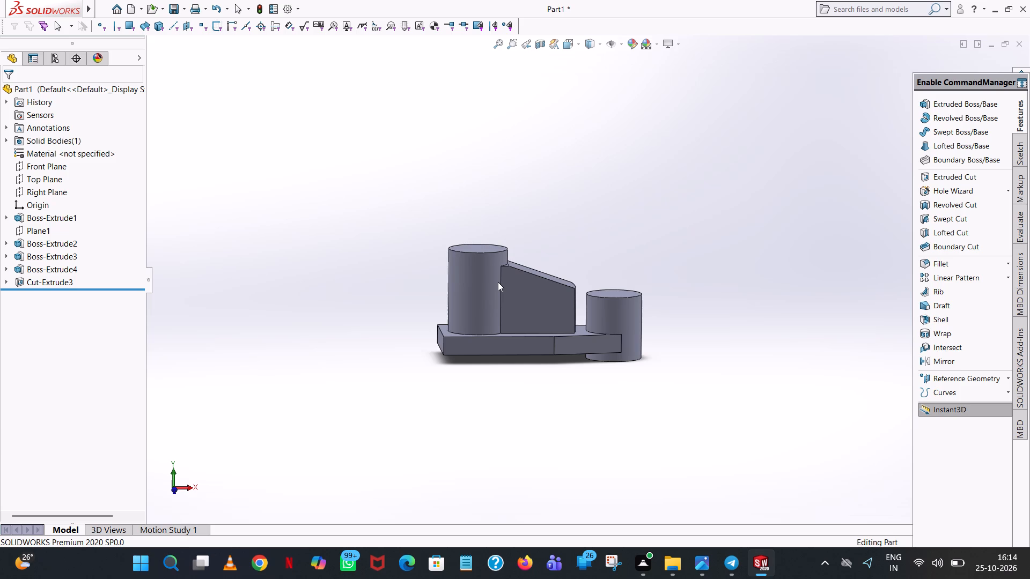
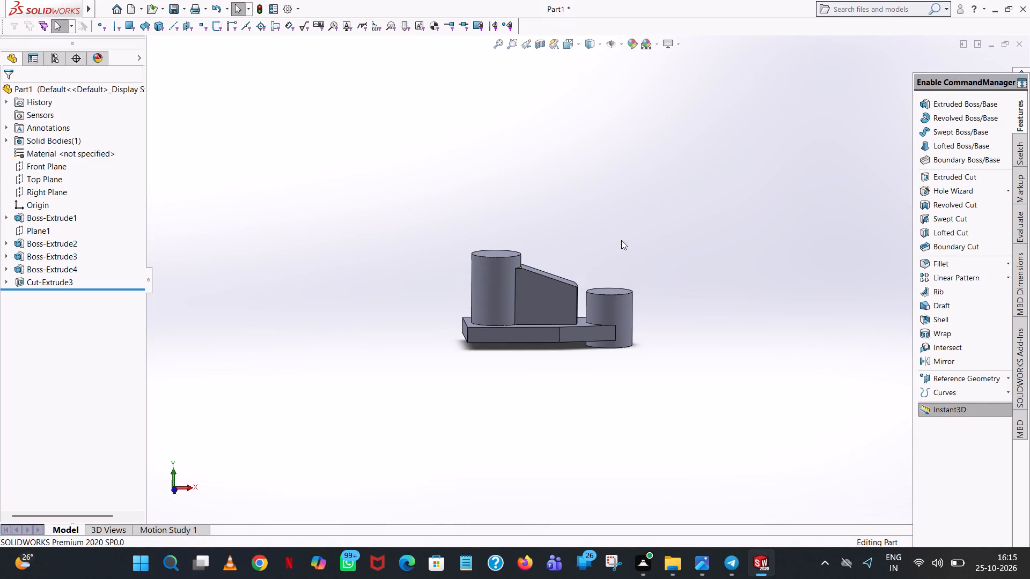
# Examine the cut block, its curved end and the gap to the short cylindrical boss from the front and above.
pyautogui.moveTo(594, 312); pyautogui.dragTo(591, 303, button='middle')
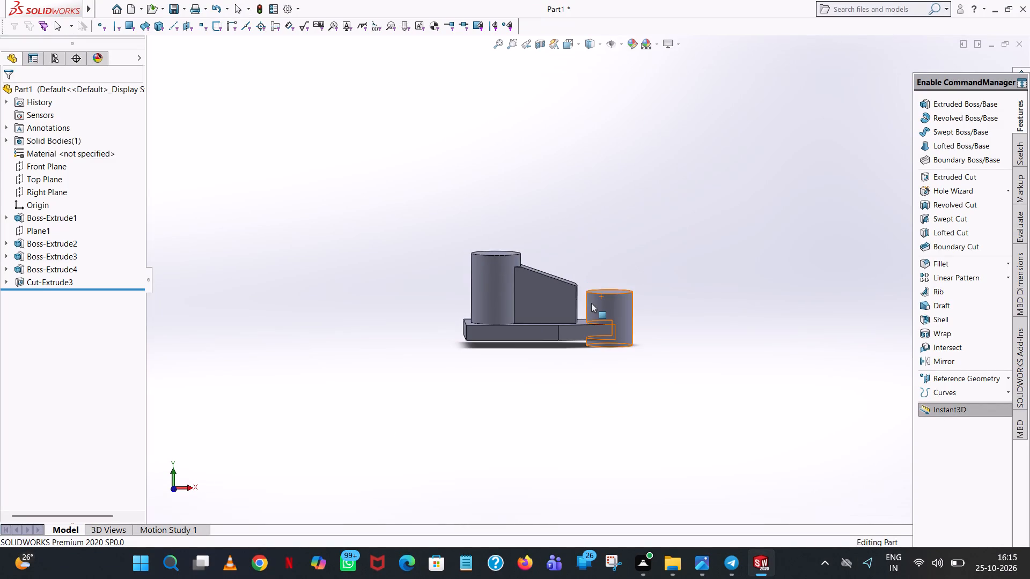
pyautogui.scroll(-7, 591, 303)
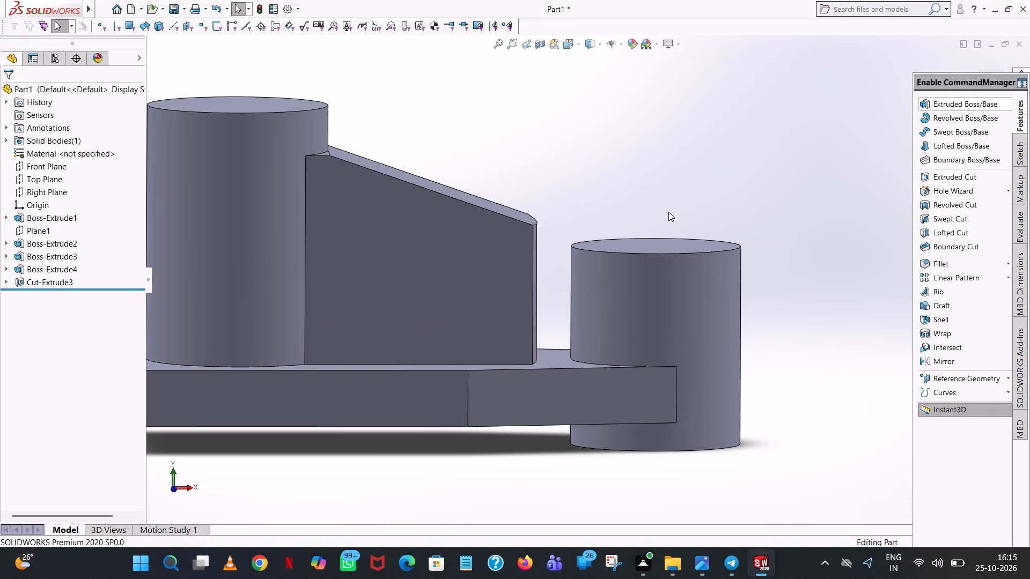
pyautogui.moveTo(579, 352); pyautogui.dragTo(587, 527, button='middle')
pyautogui.scroll(1, 574, 396)
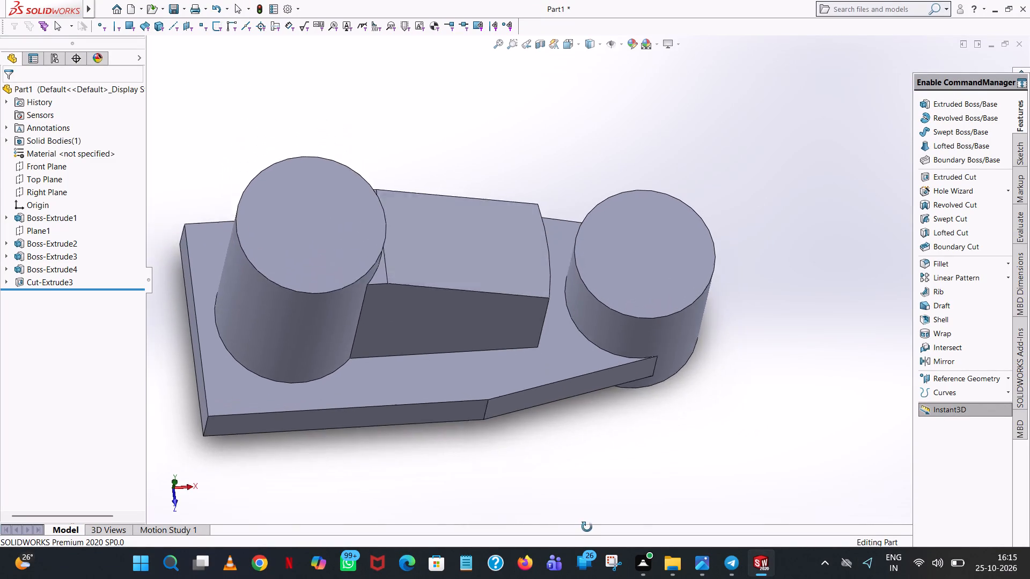
pyautogui.moveTo(587, 527); pyautogui.dragTo(571, 529, button='middle')
pyautogui.scroll(-1, 571, 529)
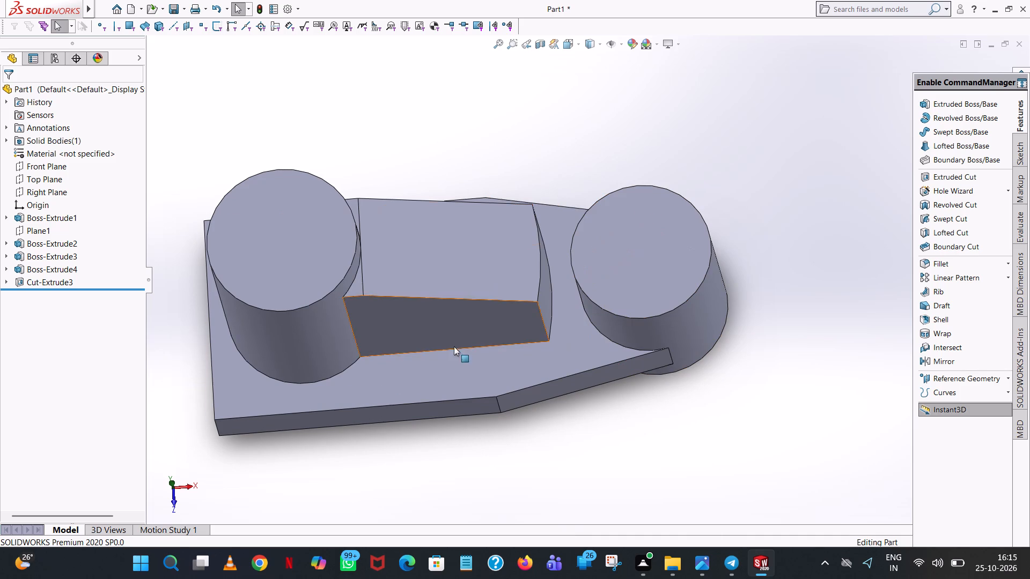
pyautogui.scroll(1, 569, 399)
pyautogui.moveTo(570, 399); pyautogui.dragTo(573, 351, button='middle')
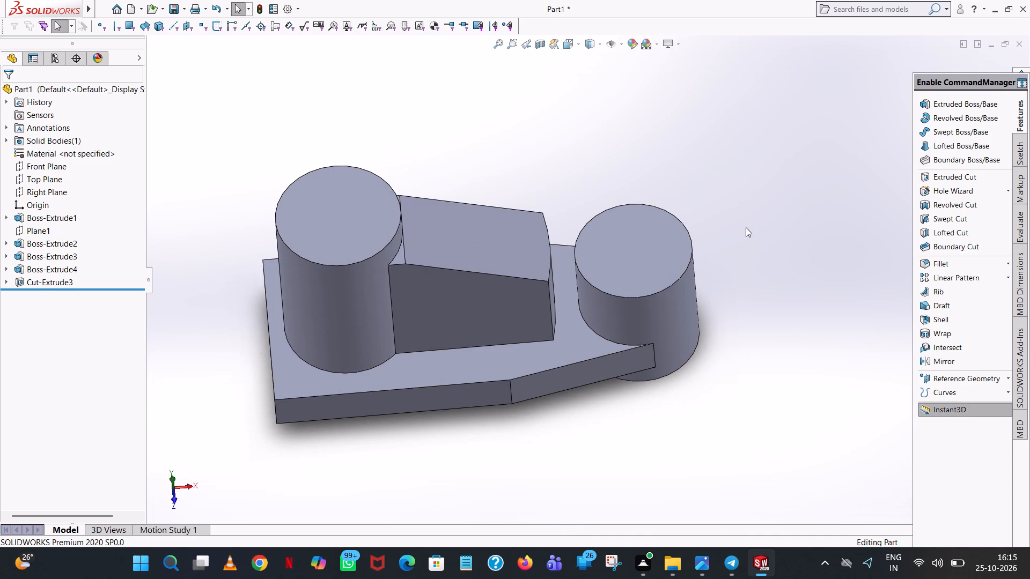
# Start an Extruded Boss sketch on the arm's top face with a three-line open outline, about 20.3 by 22 mm, from the block's end corners into the short boss.
pyautogui.click(978, 101)
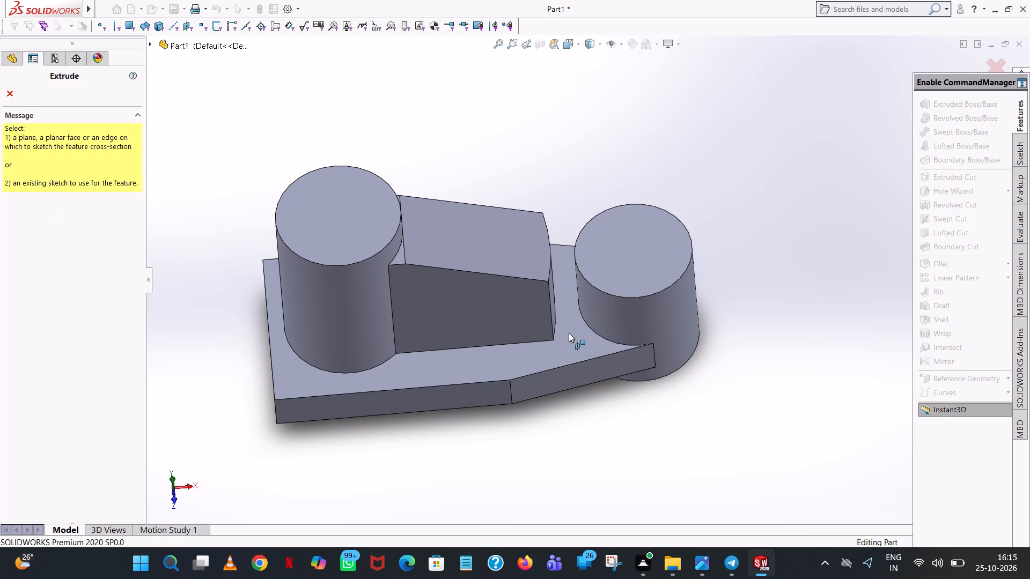
pyautogui.click(569, 333)
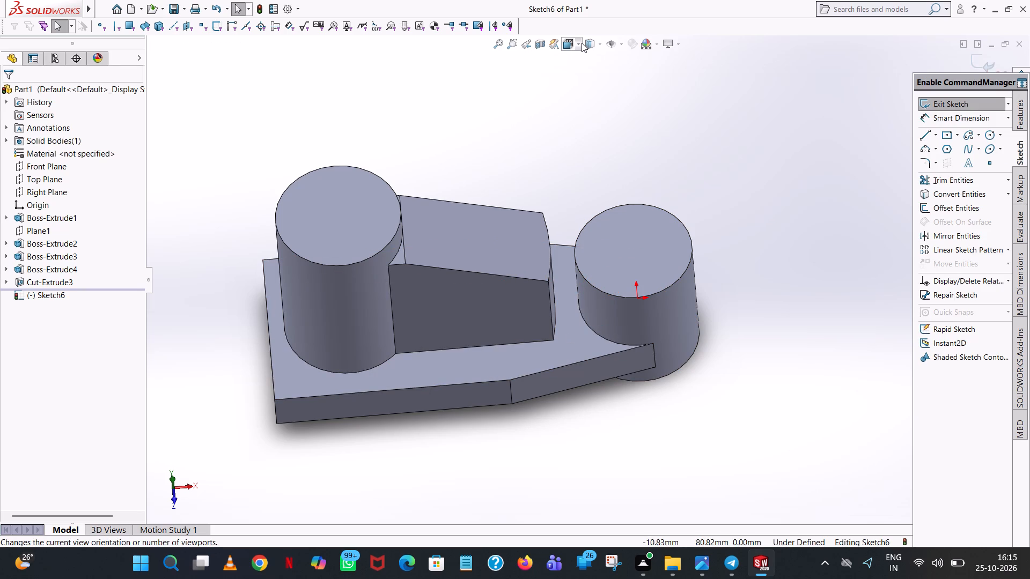
pyautogui.click(575, 42)
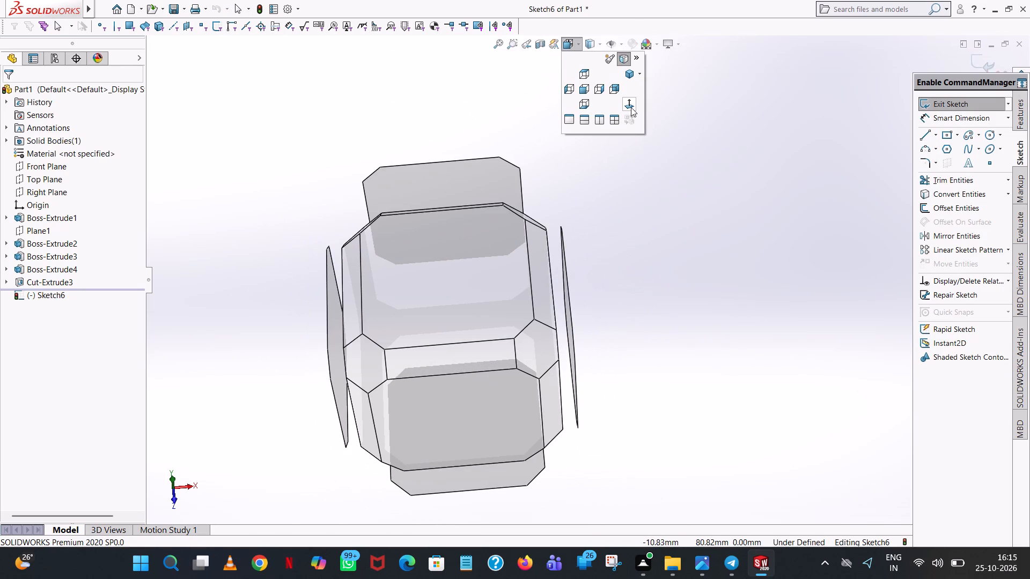
pyautogui.click(631, 107)
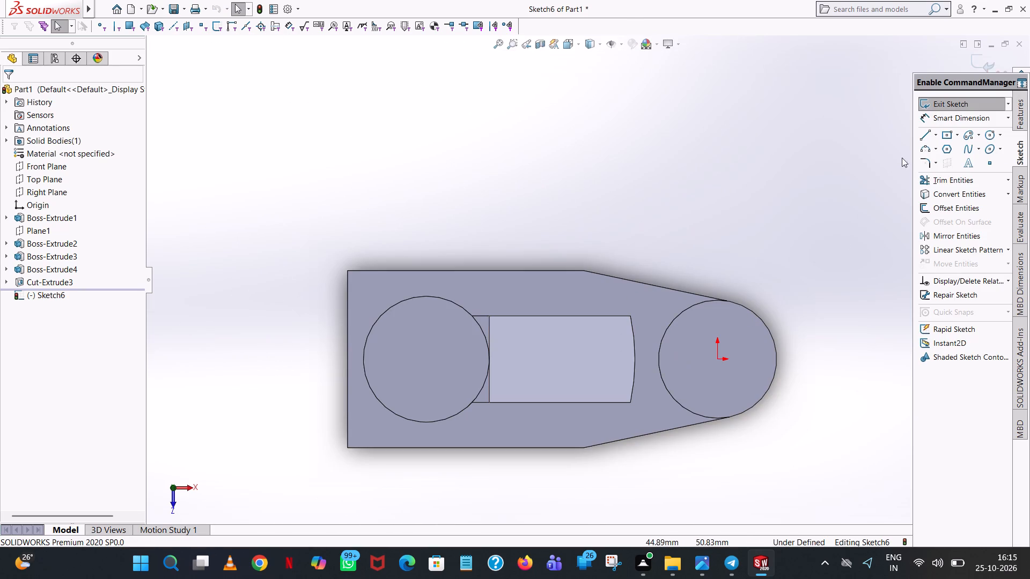
pyautogui.click(926, 135)
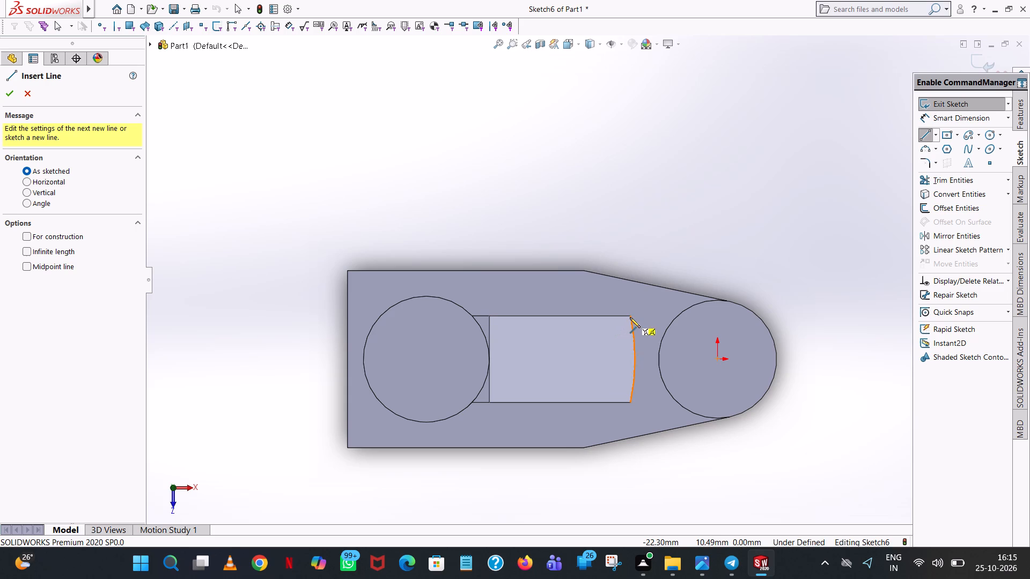
pyautogui.click(630, 315)
pyautogui.scroll(-3, 670, 321)
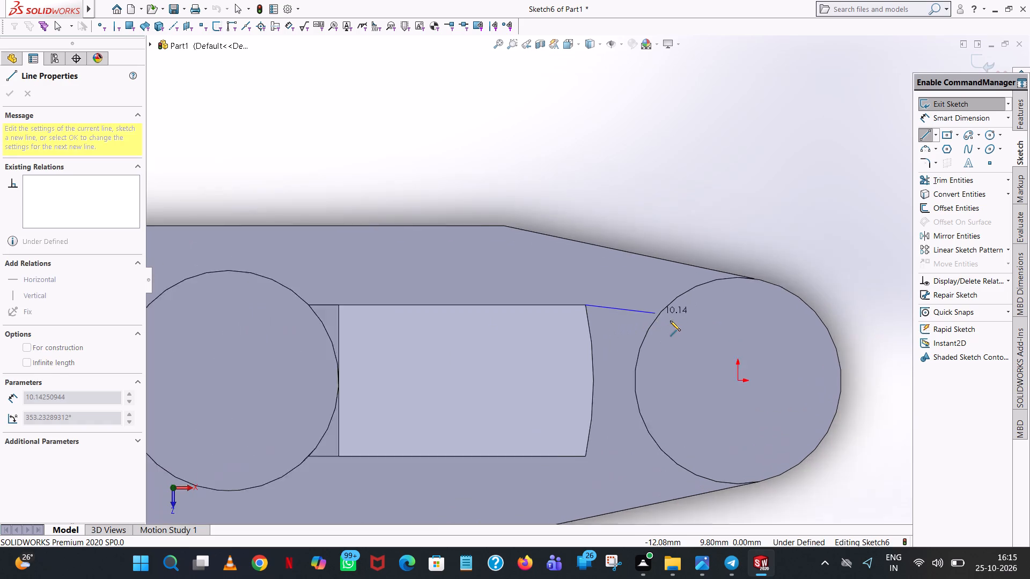
pyautogui.scroll(-1, 670, 321)
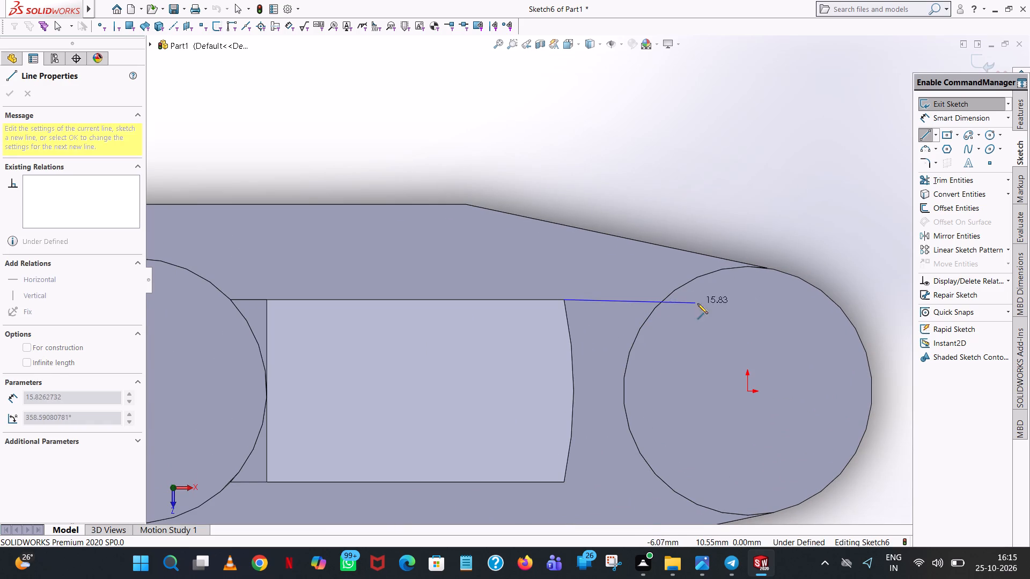
pyautogui.click(732, 297)
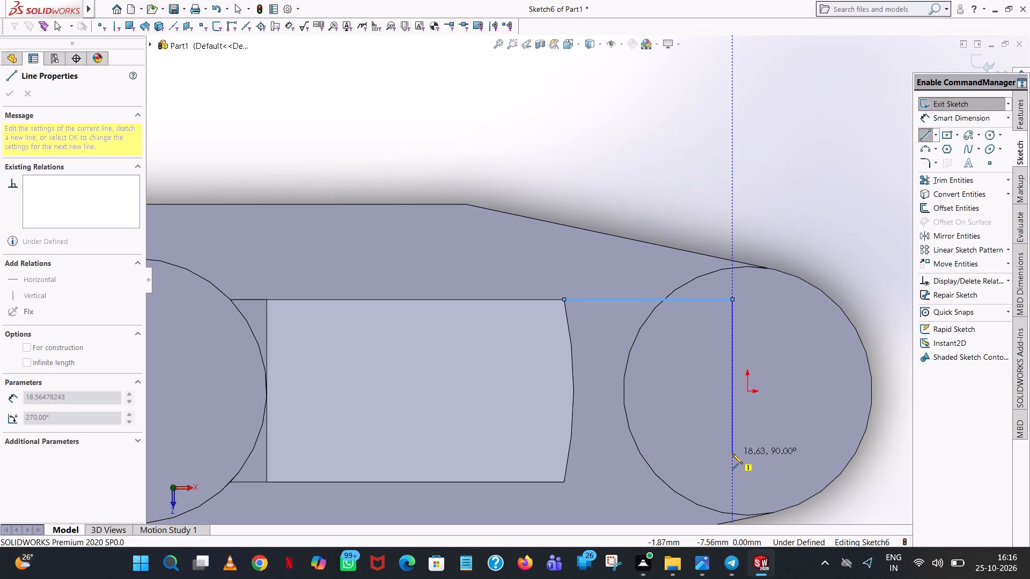
pyautogui.click(733, 482)
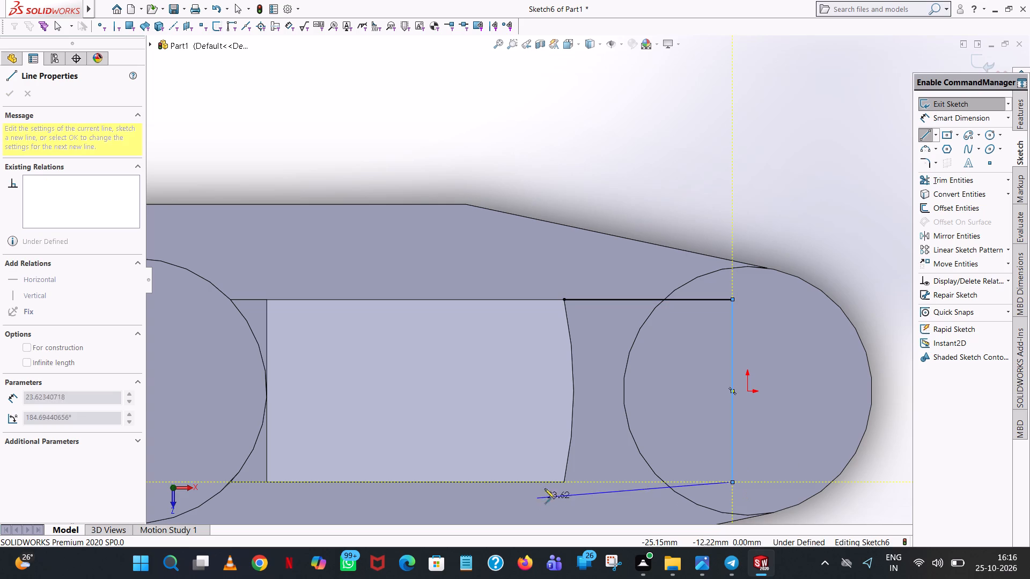
pyautogui.click(563, 481)
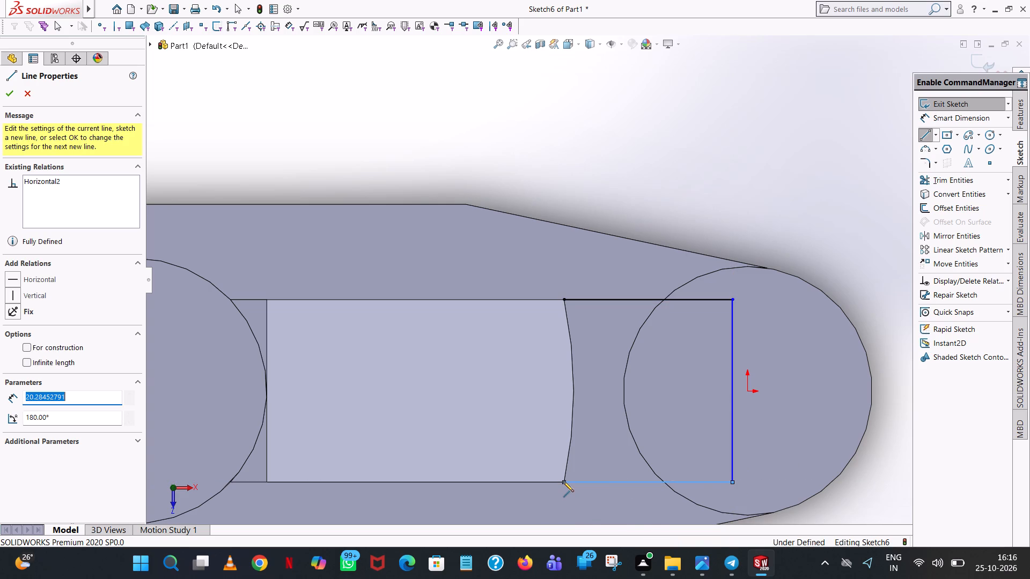
pyautogui.rightClick(563, 481)
pyautogui.click(615, 444)
# Close the outline with a three-point arc of radius 53 mm along the block's curved end.
pyautogui.moveTo(661, 373); pyautogui.dragTo(673, 115, button='middle')
pyautogui.scroll(1, 685, 136)
pyautogui.moveTo(673, 115); pyautogui.dragTo(657, 177, button='middle')
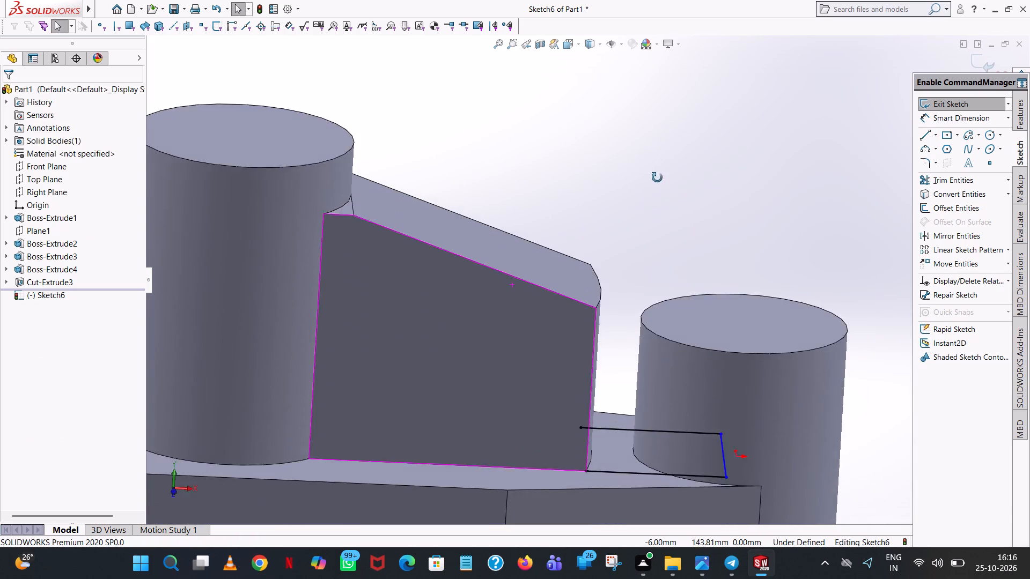
pyautogui.moveTo(657, 177); pyautogui.dragTo(650, 373, button='middle')
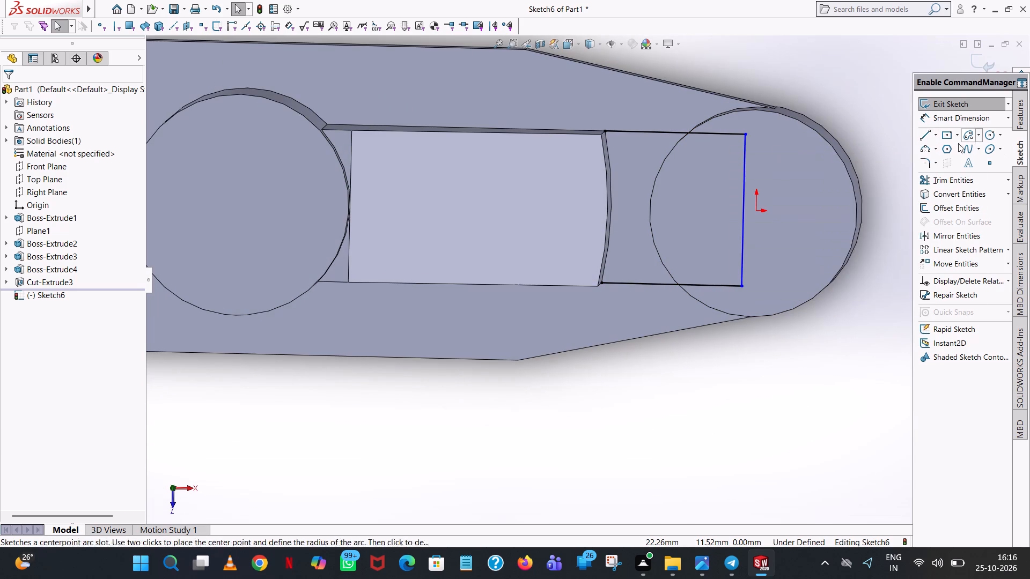
pyautogui.click(922, 152)
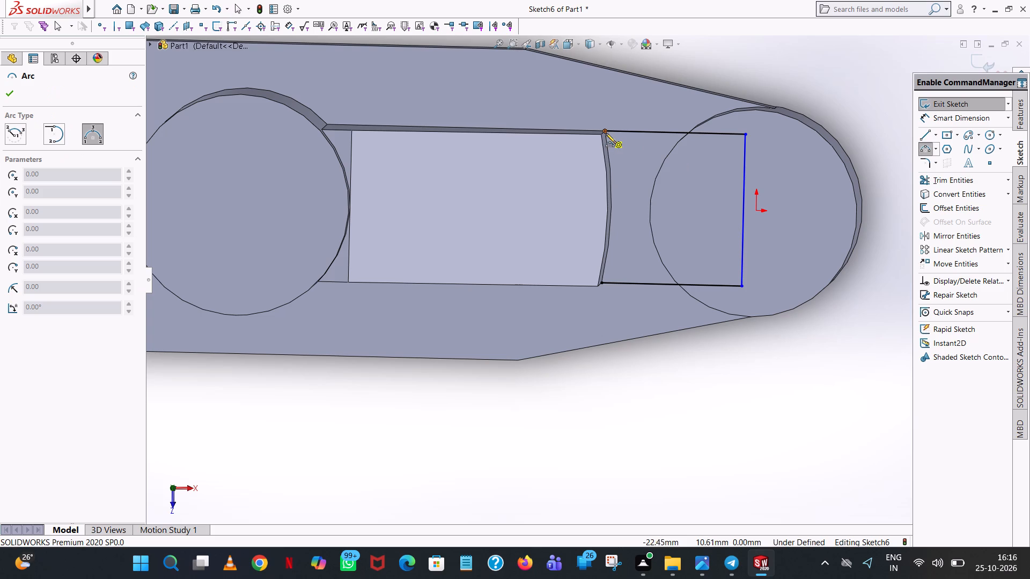
pyautogui.click(605, 131)
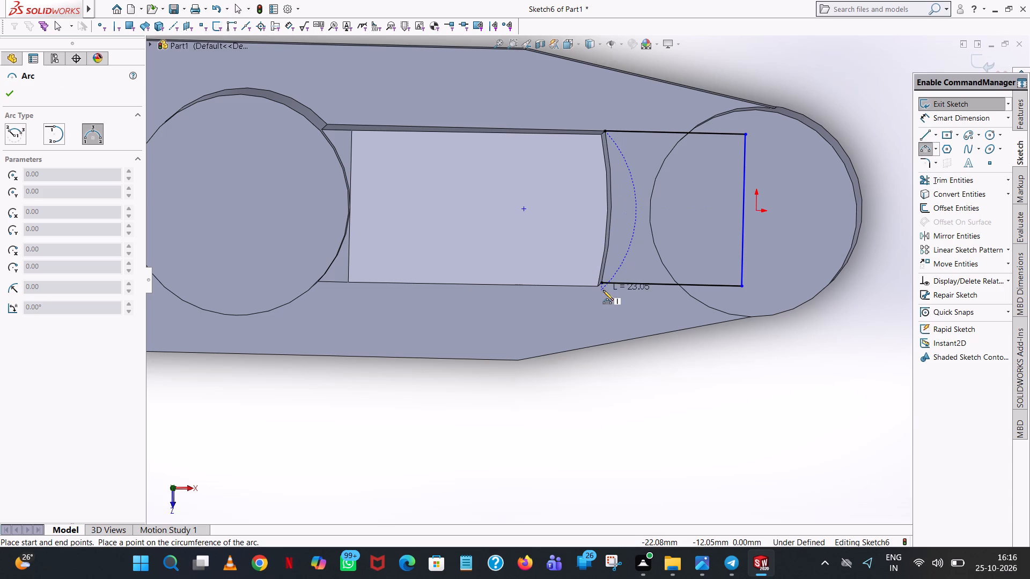
pyautogui.click(602, 284)
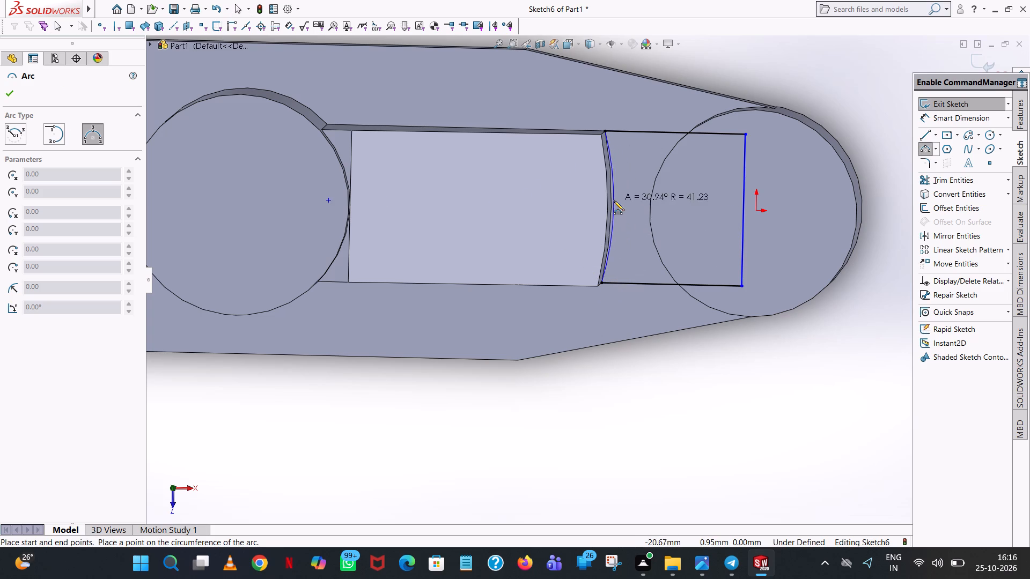
pyautogui.click(609, 198)
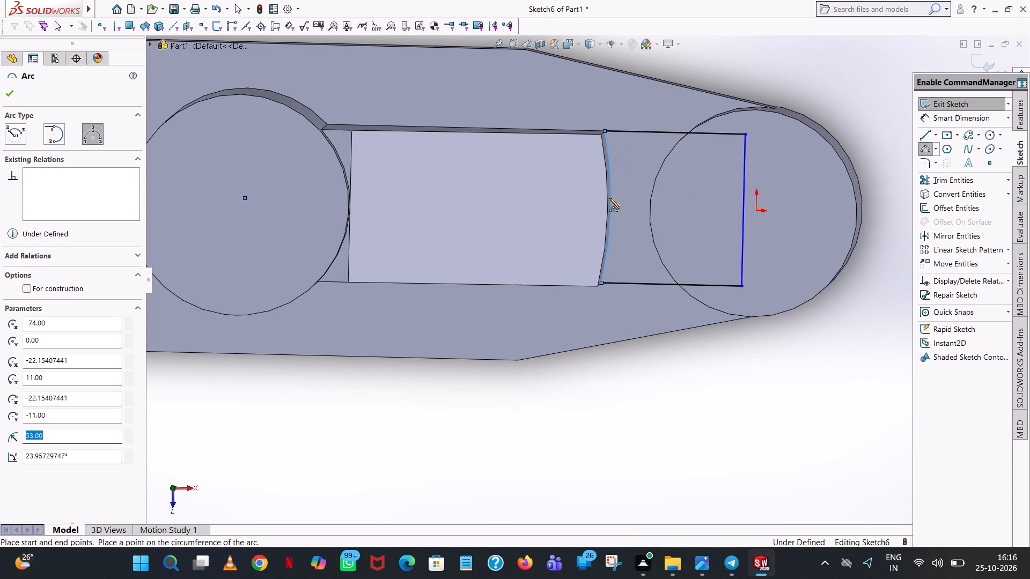
pyautogui.rightClick(609, 198)
pyautogui.click(652, 210)
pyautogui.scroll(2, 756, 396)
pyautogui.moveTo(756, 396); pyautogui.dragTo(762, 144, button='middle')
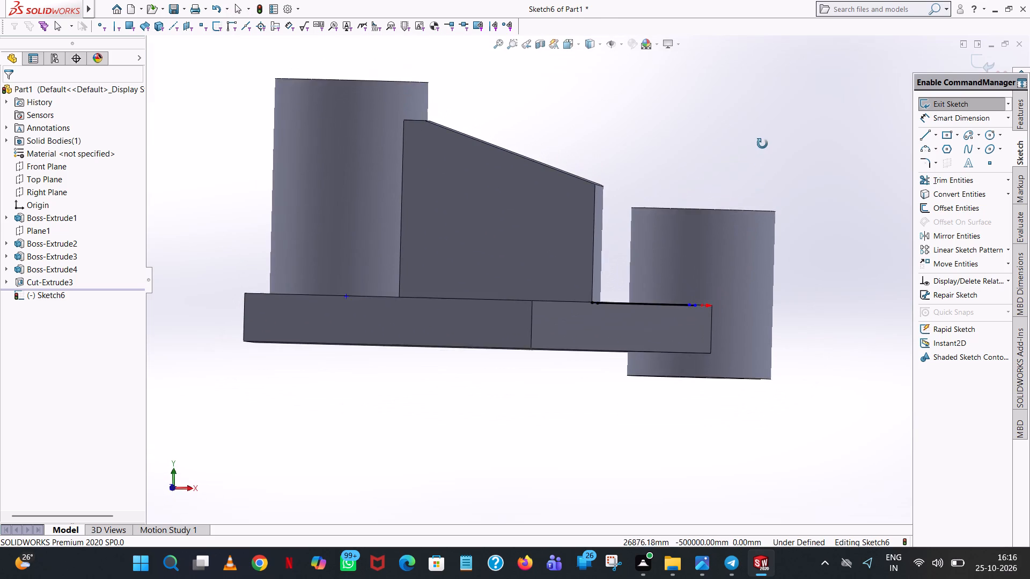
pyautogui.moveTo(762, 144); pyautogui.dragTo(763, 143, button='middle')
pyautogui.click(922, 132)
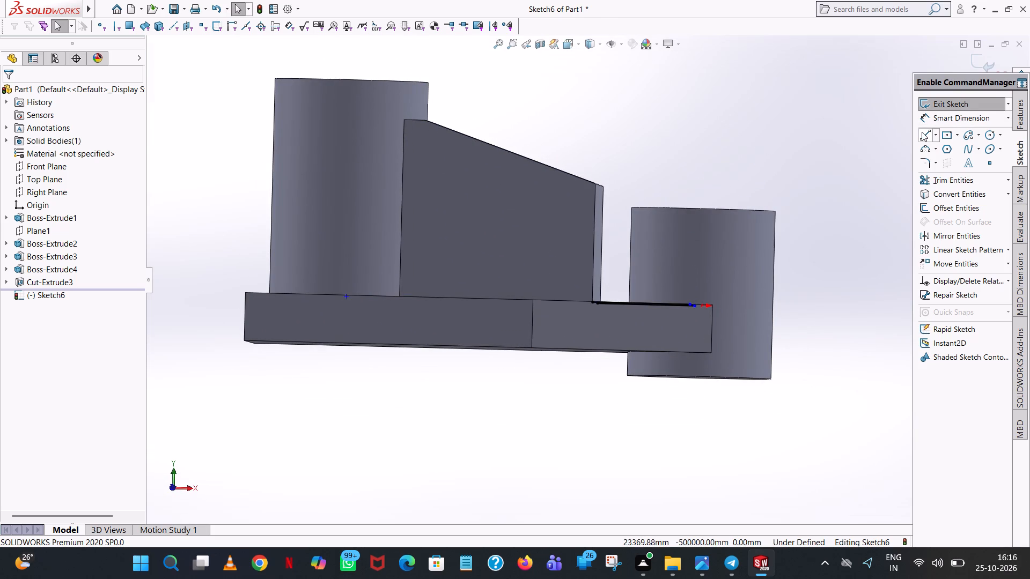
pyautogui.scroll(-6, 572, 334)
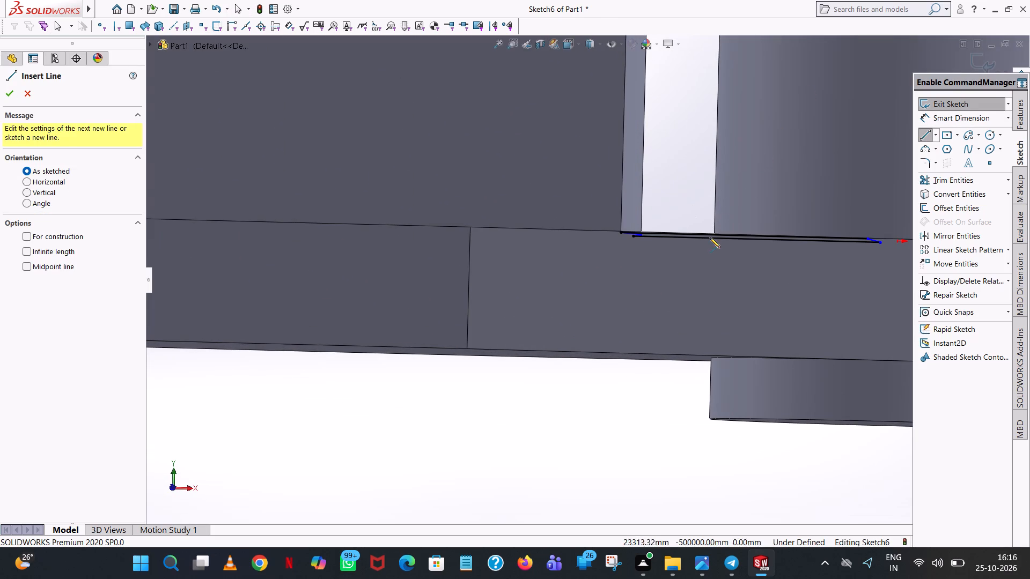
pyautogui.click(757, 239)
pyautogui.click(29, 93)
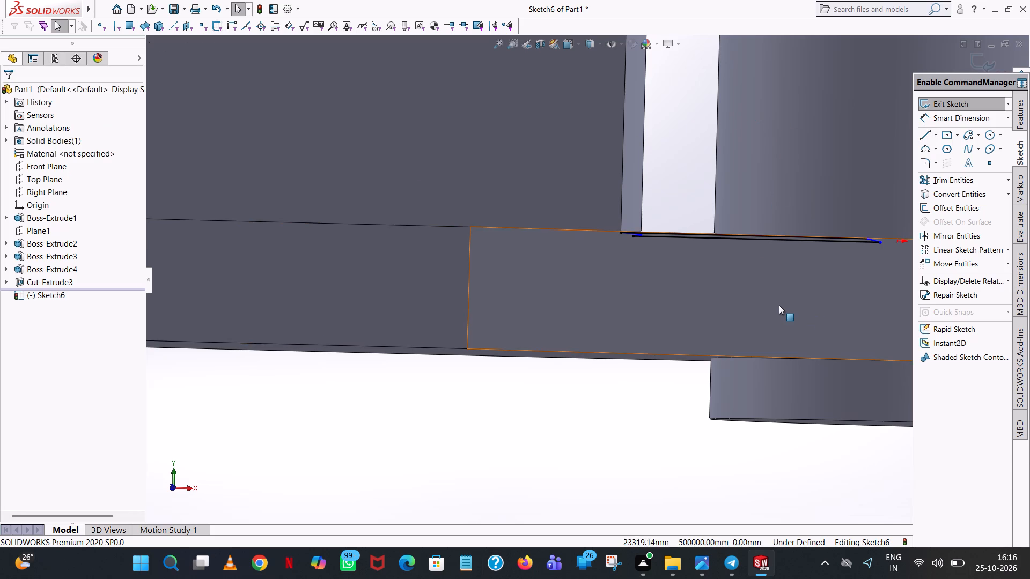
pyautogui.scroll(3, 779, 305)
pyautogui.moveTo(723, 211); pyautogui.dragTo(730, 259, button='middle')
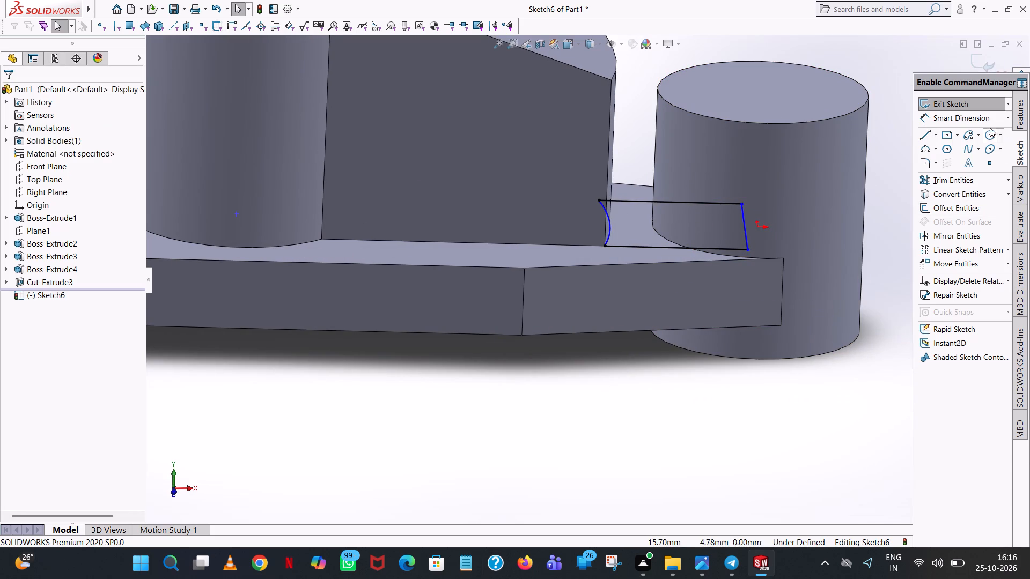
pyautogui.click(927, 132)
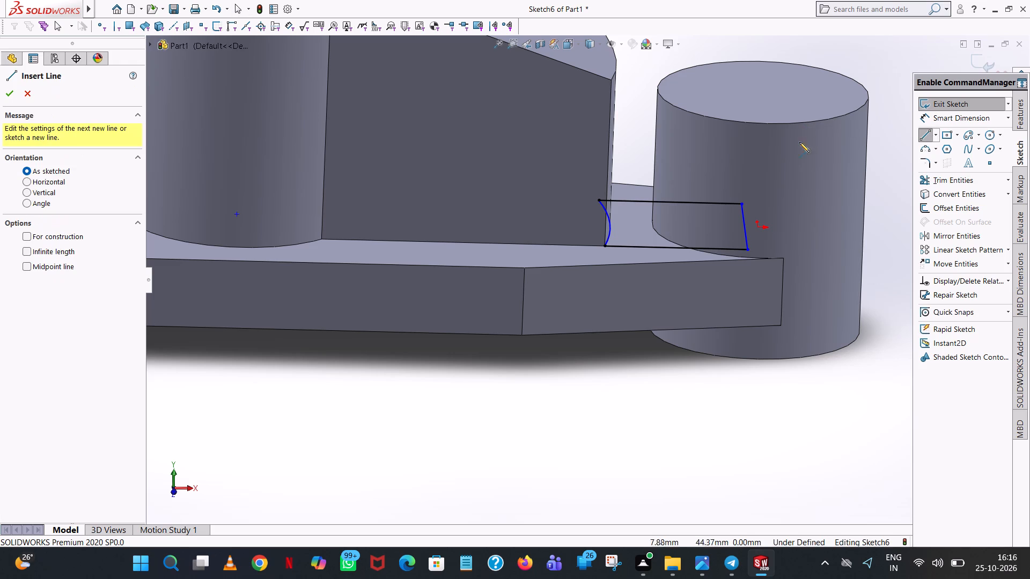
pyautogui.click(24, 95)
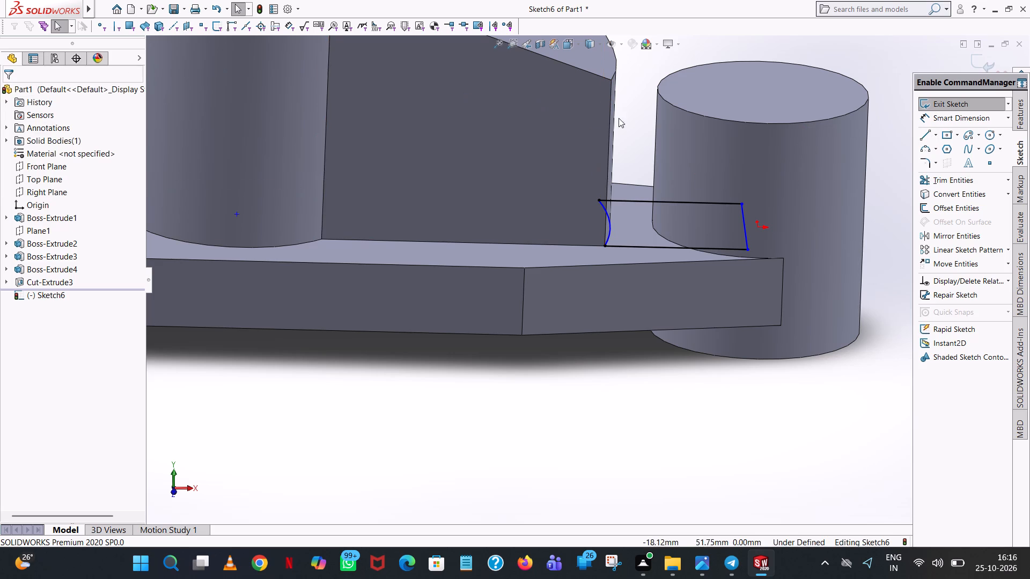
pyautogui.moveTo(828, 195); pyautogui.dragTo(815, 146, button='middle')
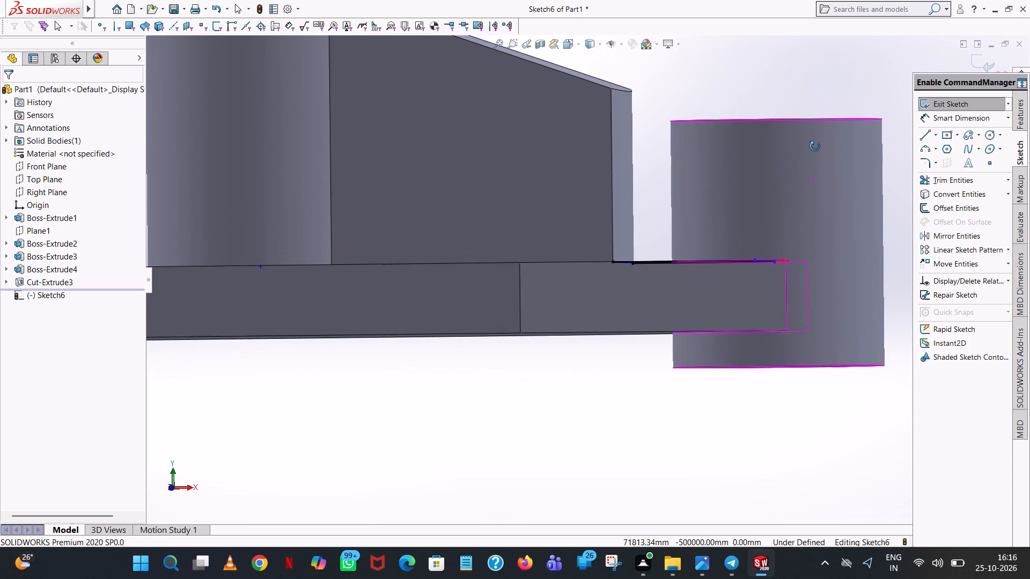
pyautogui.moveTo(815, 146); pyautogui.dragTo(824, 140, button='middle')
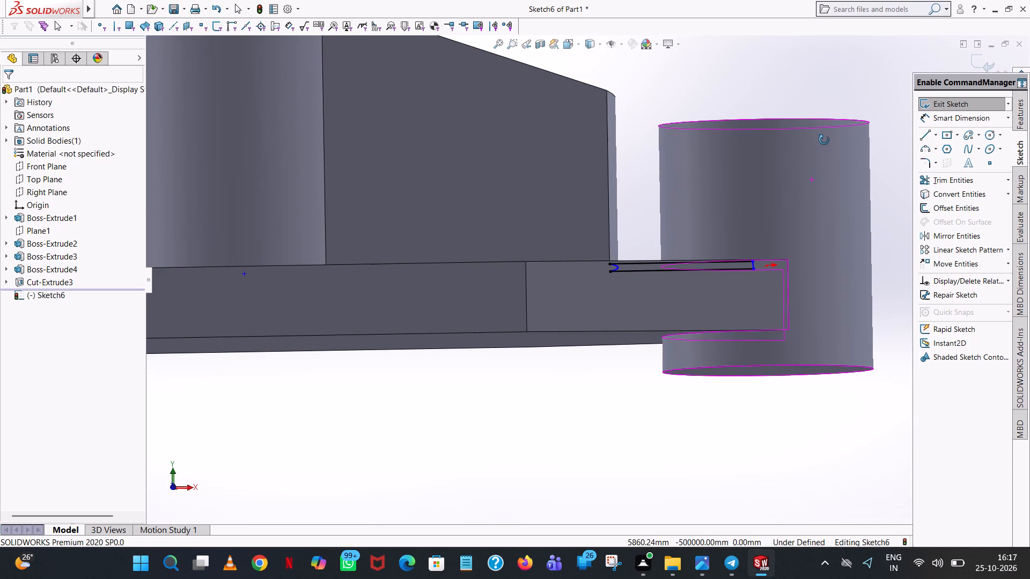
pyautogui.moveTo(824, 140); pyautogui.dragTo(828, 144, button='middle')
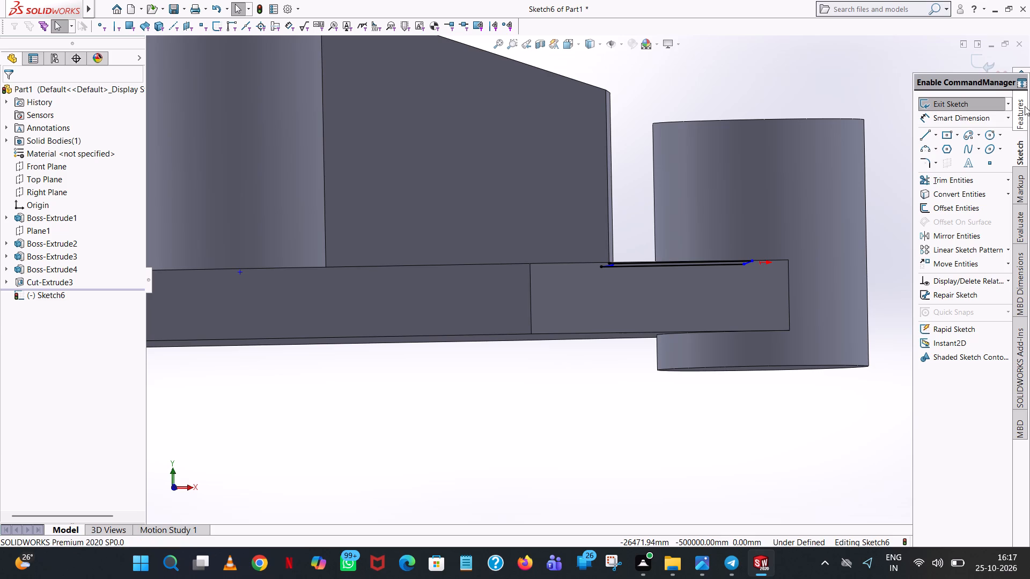
# Dimension the radius of the sketch's closing arc, keeping its drawn size.
pyautogui.click(992, 123)
pyautogui.moveTo(719, 216); pyautogui.dragTo(718, 222, button='middle')
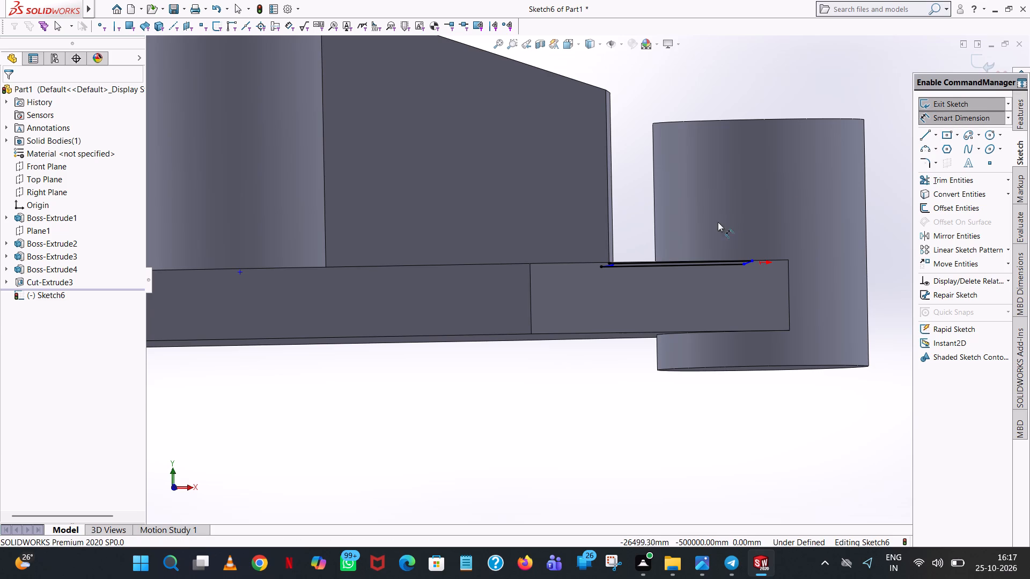
pyautogui.moveTo(718, 222); pyautogui.dragTo(714, 324, button='middle')
pyautogui.click(620, 192)
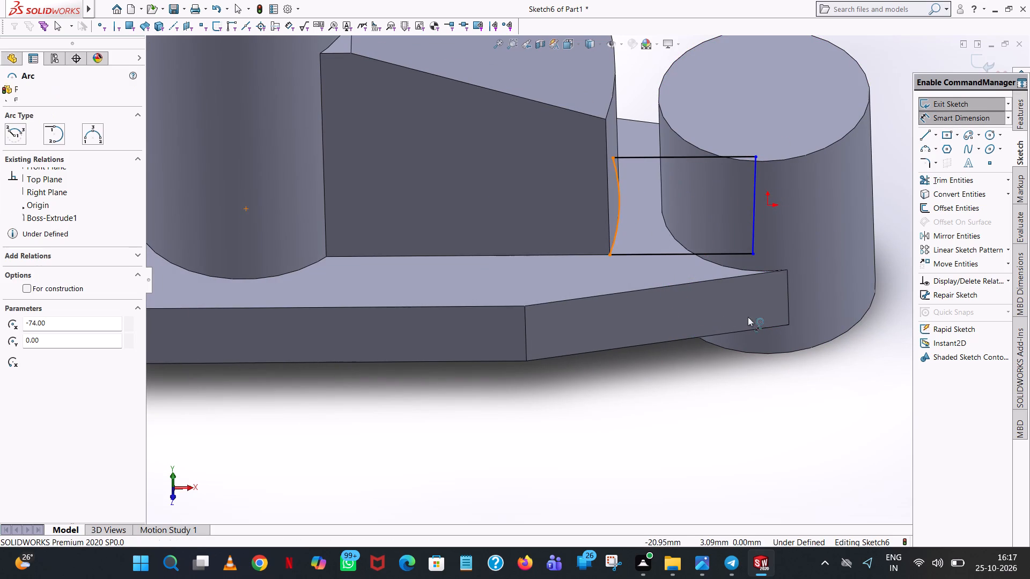
pyautogui.click(815, 206)
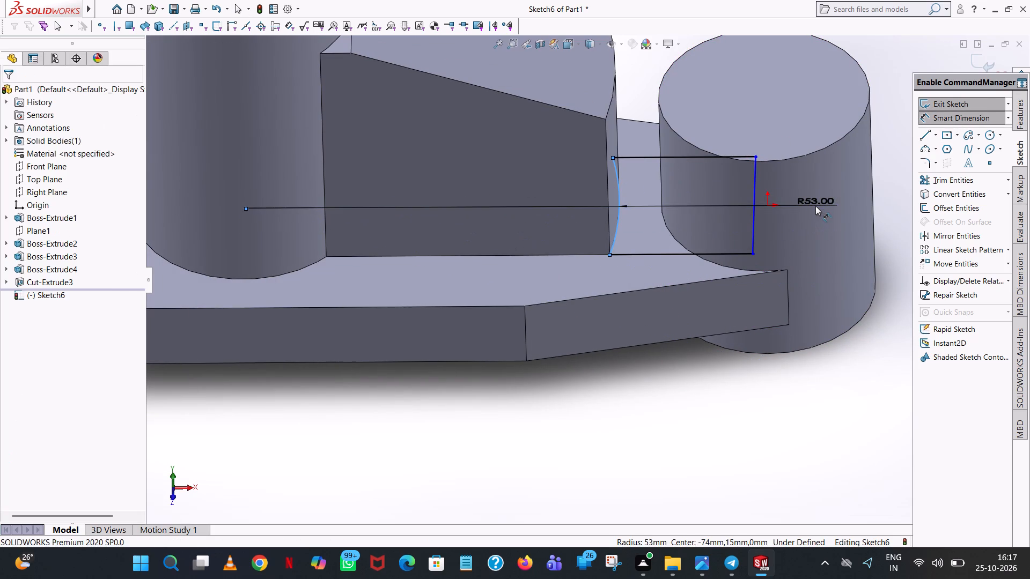
pyautogui.click(770, 183)
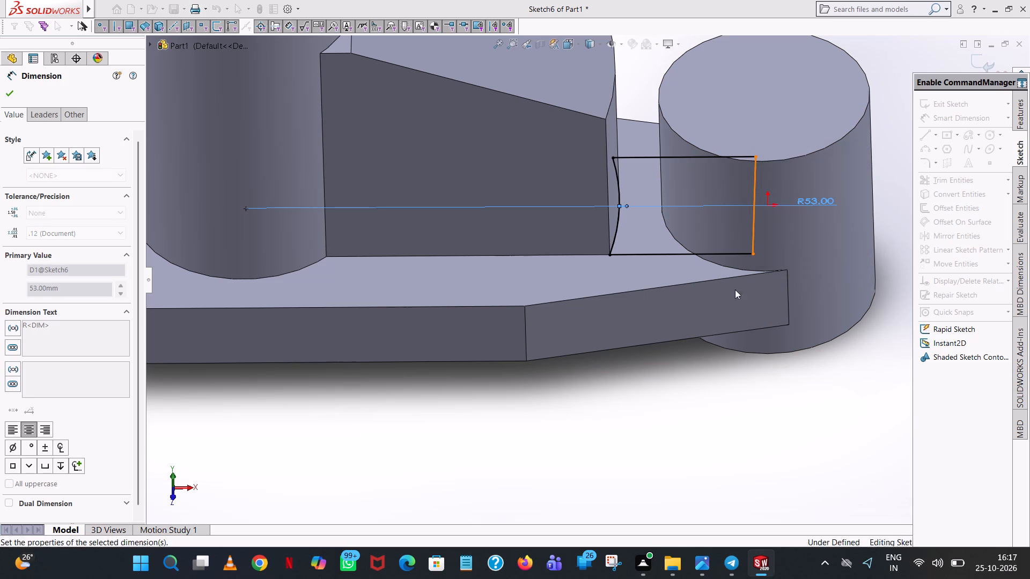
# Dimension the horizontal distance from the arc's centre to the outline's vertical end line inside the short boss, keeping its drawn size.
pyautogui.click(755, 219)
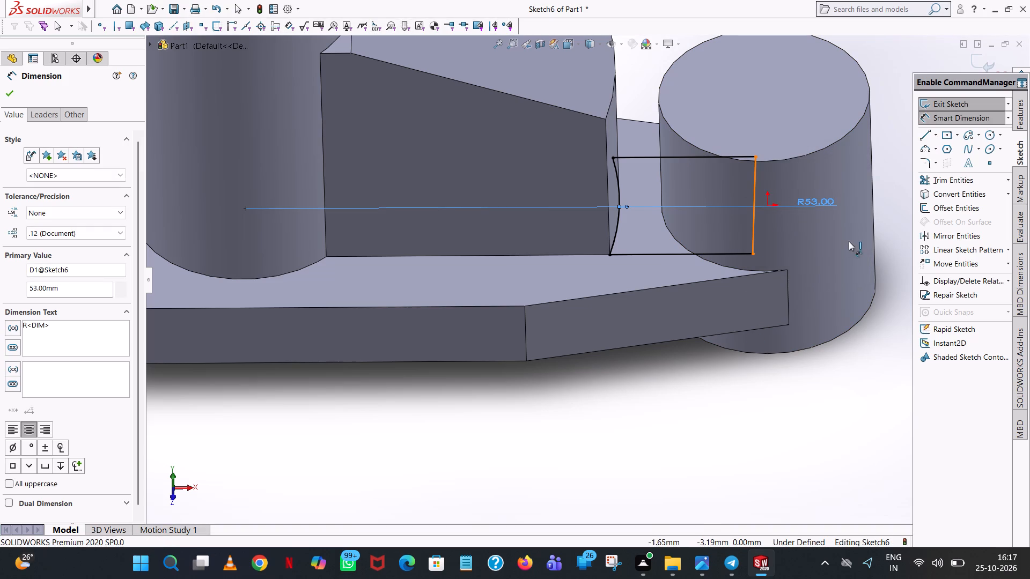
pyautogui.click(863, 243)
pyautogui.click(594, 295)
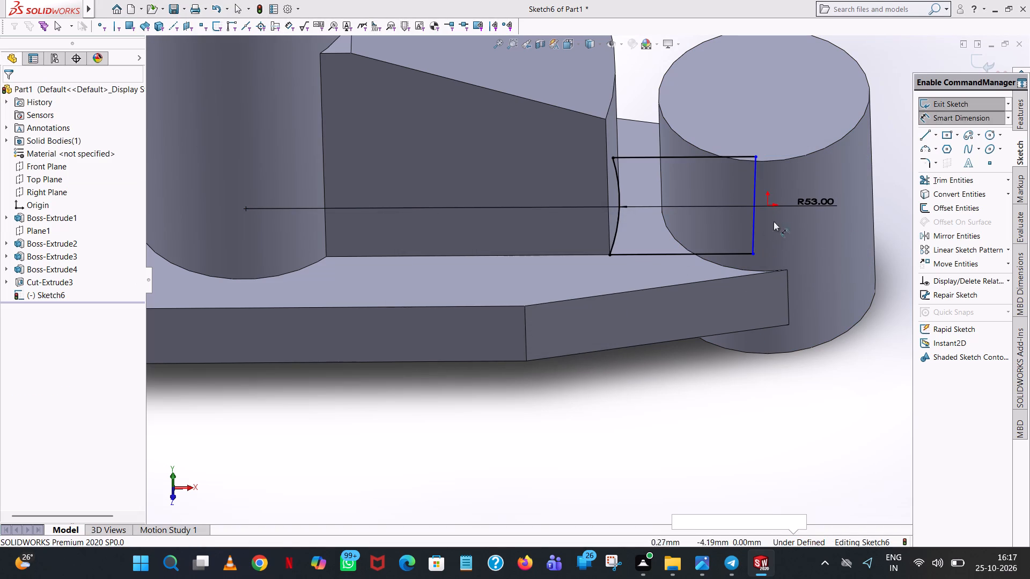
pyautogui.click(754, 226)
pyautogui.click(614, 229)
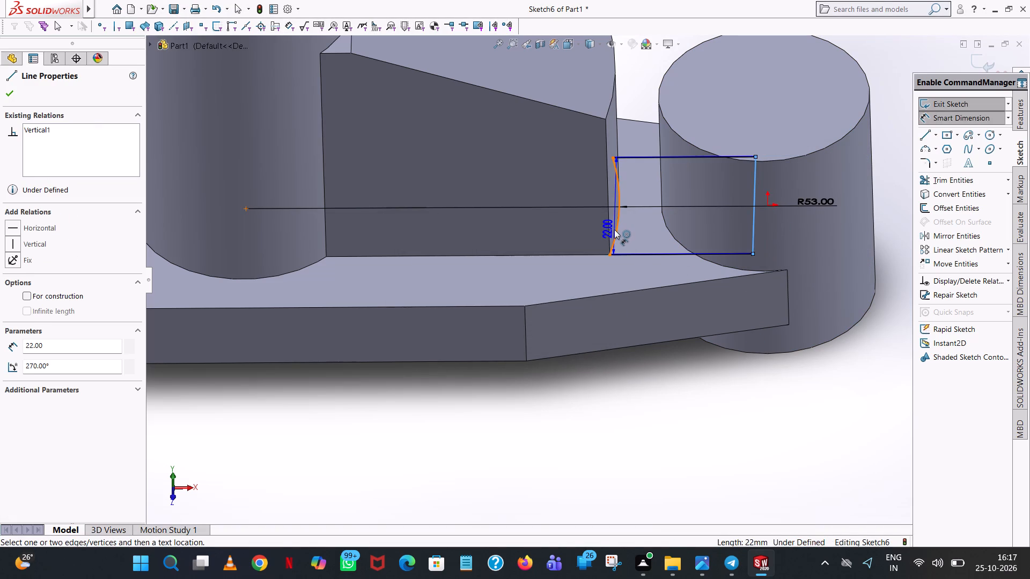
pyautogui.click(604, 345)
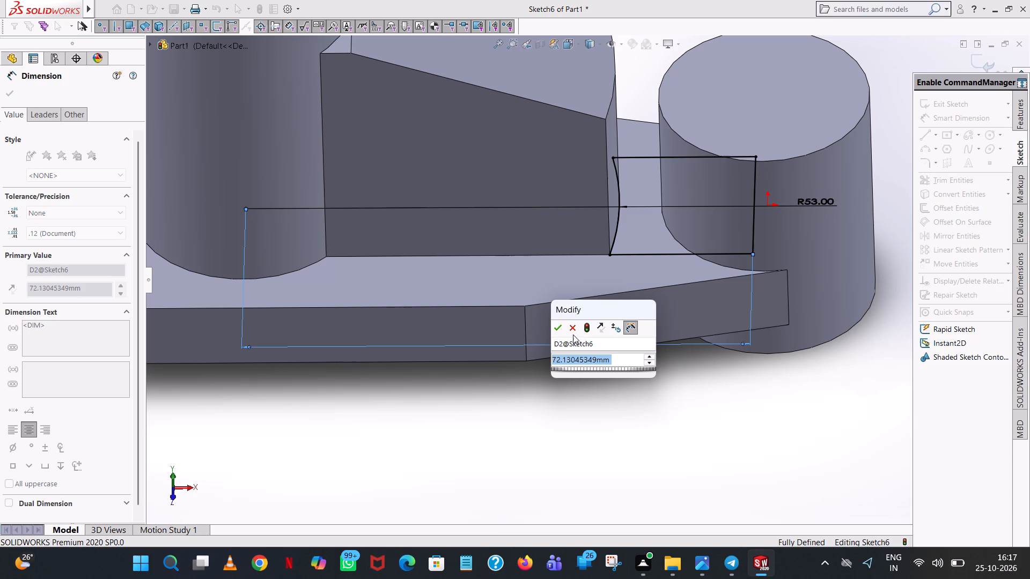
pyautogui.click(559, 324)
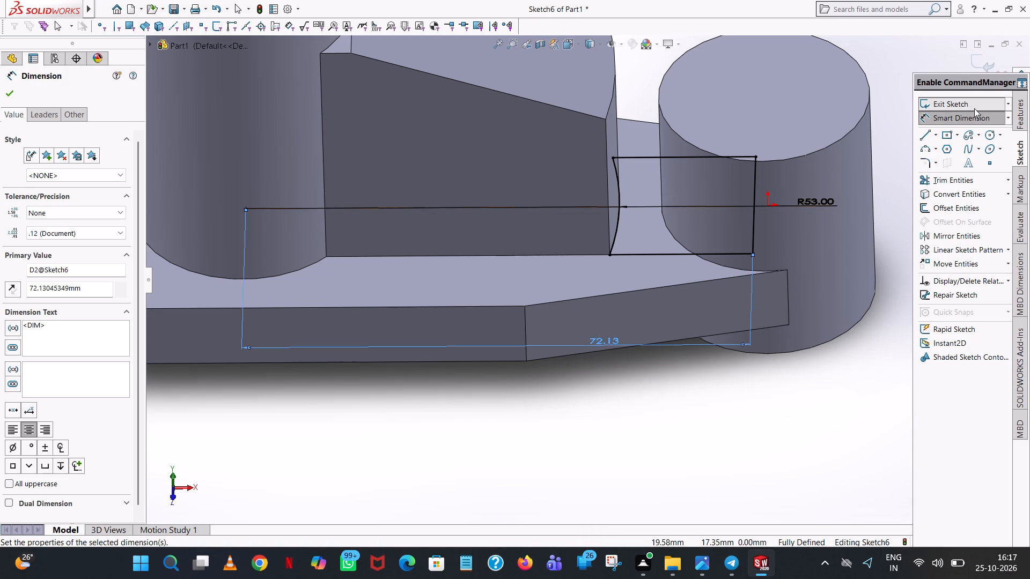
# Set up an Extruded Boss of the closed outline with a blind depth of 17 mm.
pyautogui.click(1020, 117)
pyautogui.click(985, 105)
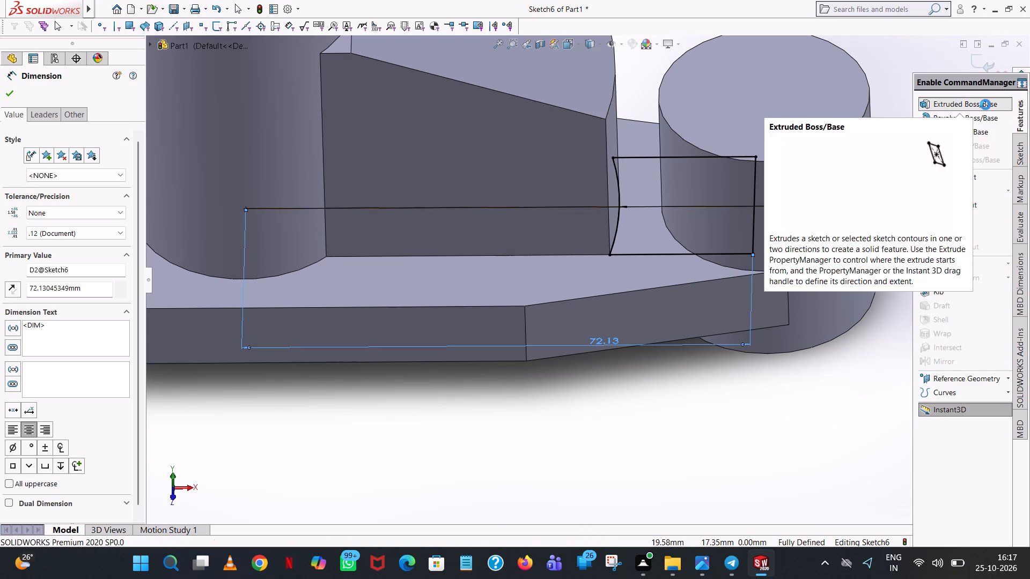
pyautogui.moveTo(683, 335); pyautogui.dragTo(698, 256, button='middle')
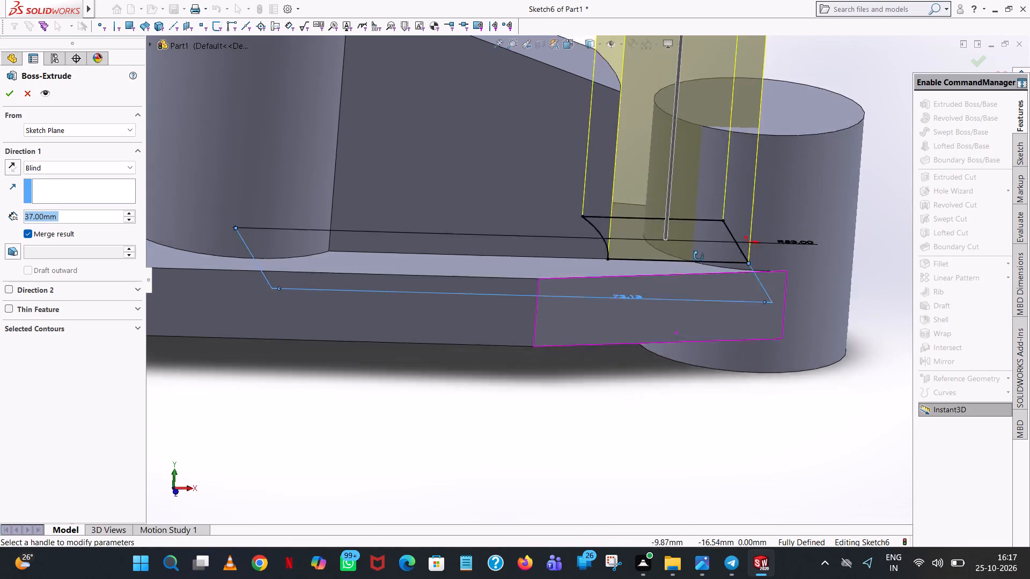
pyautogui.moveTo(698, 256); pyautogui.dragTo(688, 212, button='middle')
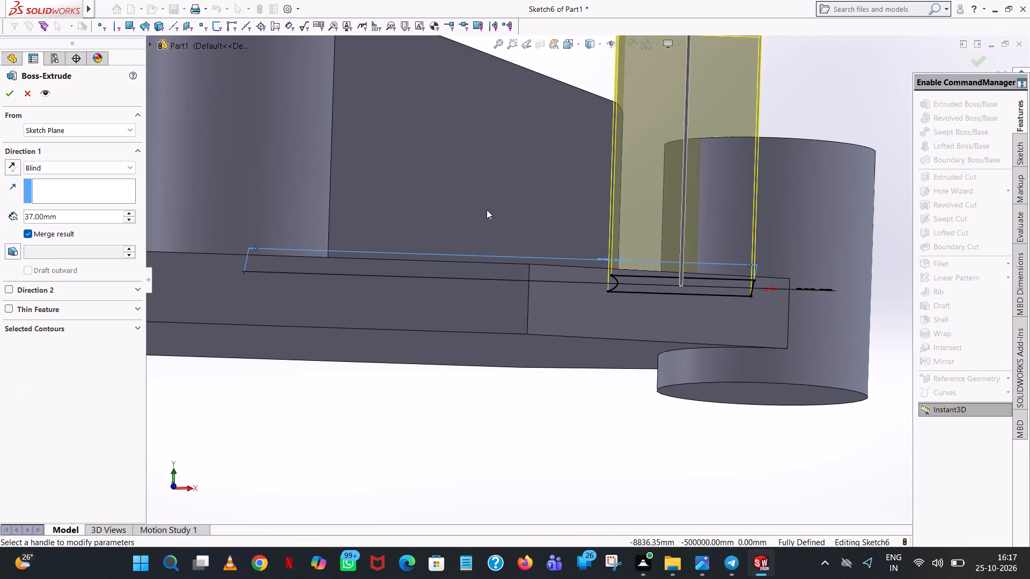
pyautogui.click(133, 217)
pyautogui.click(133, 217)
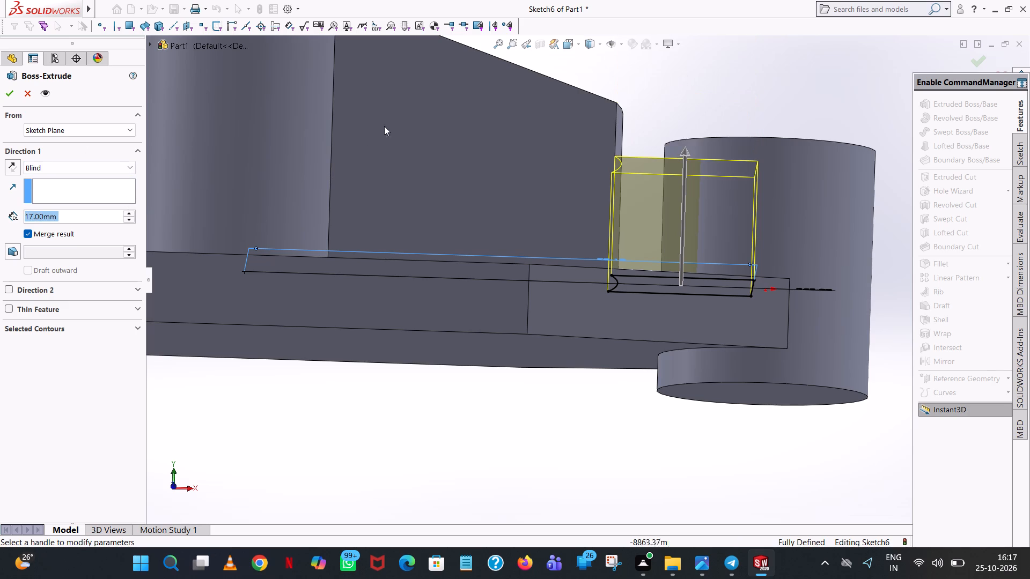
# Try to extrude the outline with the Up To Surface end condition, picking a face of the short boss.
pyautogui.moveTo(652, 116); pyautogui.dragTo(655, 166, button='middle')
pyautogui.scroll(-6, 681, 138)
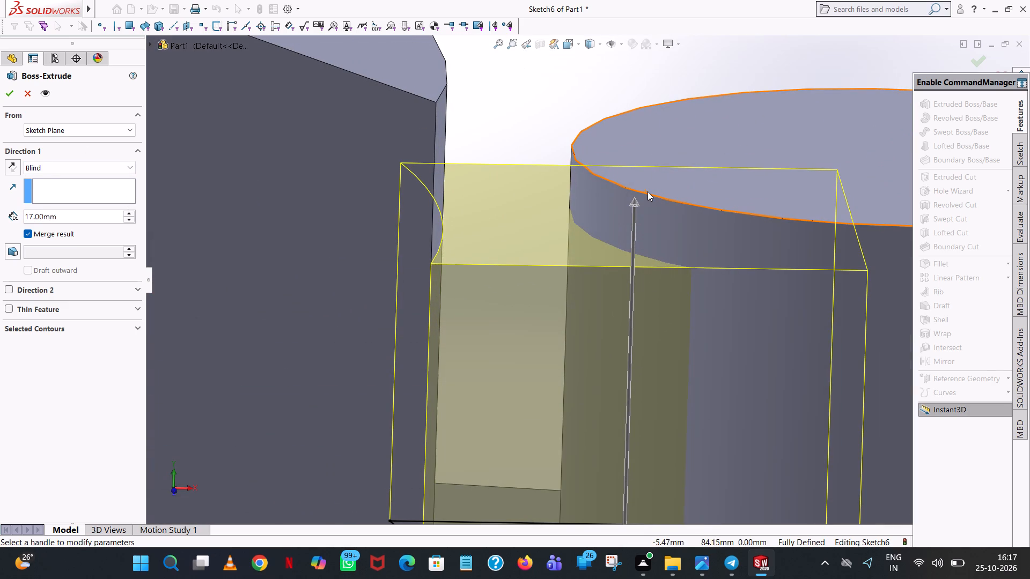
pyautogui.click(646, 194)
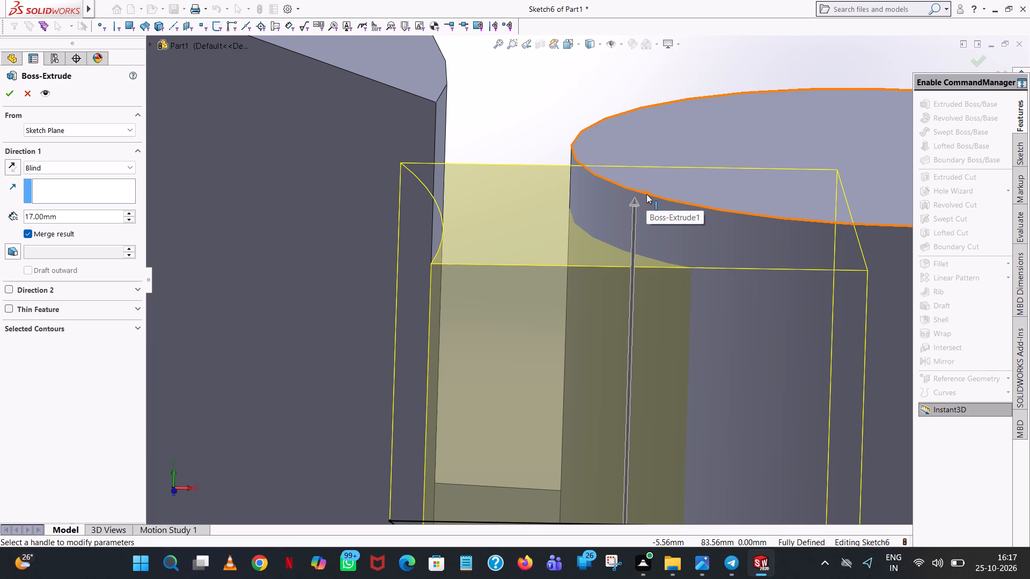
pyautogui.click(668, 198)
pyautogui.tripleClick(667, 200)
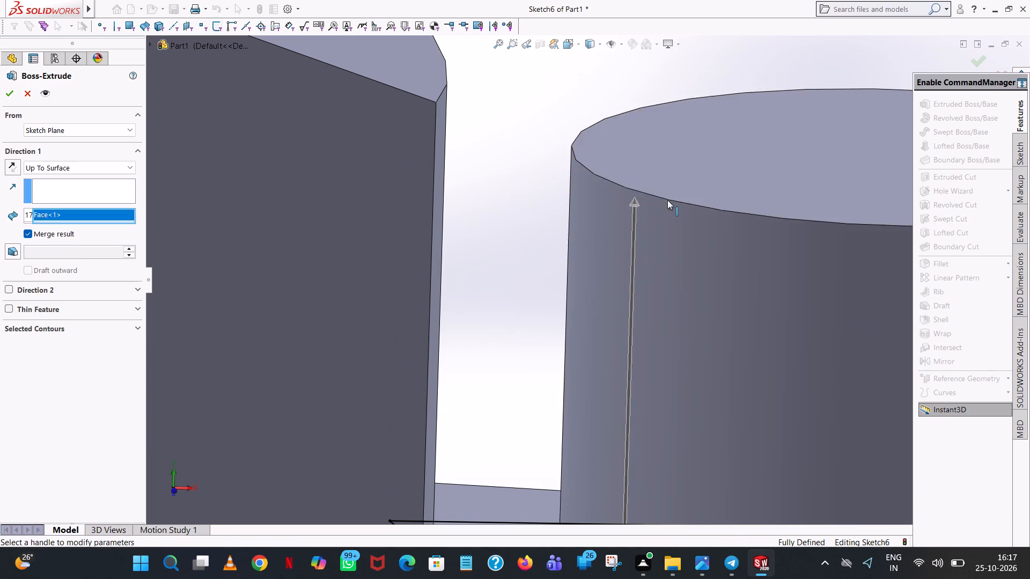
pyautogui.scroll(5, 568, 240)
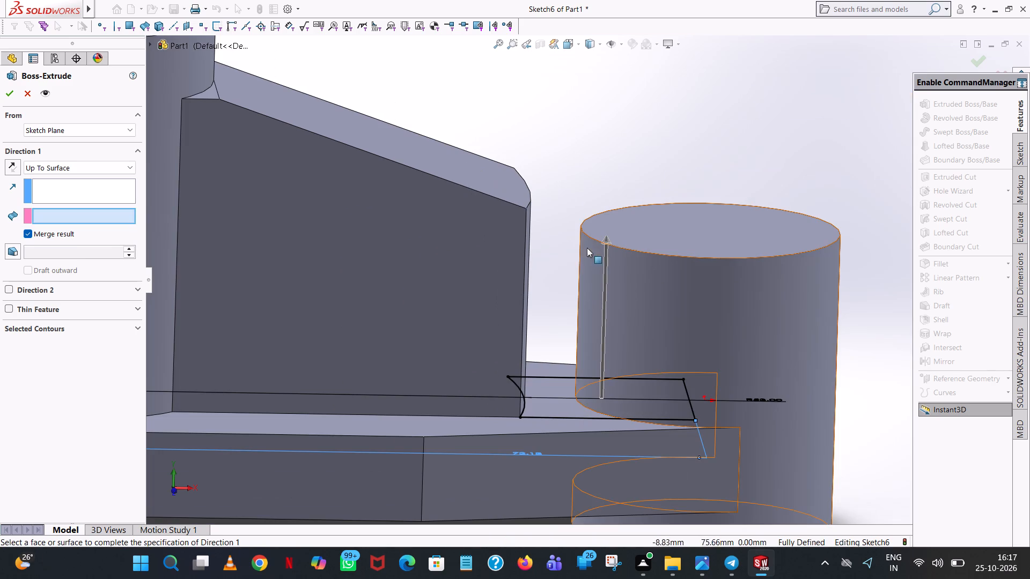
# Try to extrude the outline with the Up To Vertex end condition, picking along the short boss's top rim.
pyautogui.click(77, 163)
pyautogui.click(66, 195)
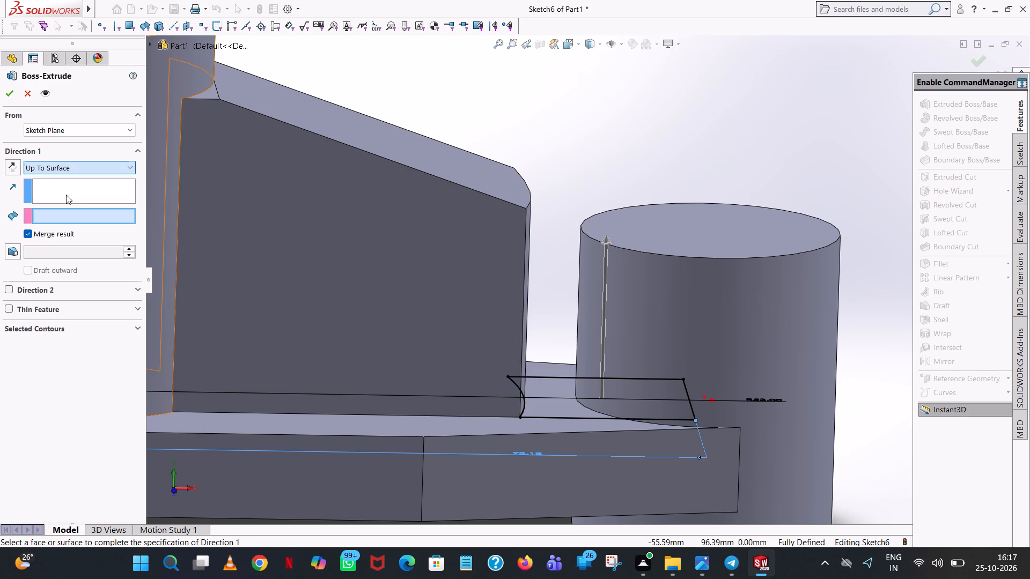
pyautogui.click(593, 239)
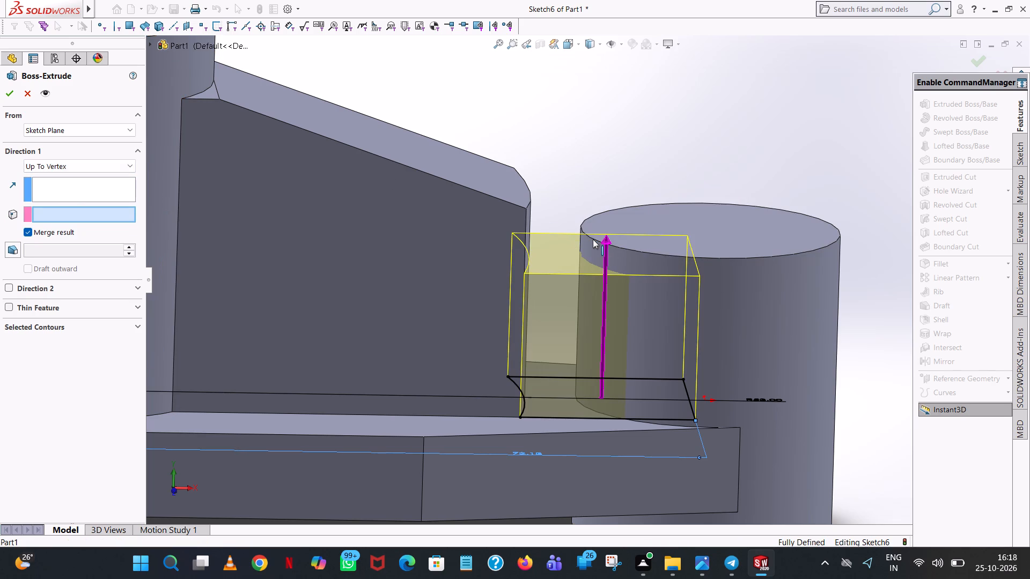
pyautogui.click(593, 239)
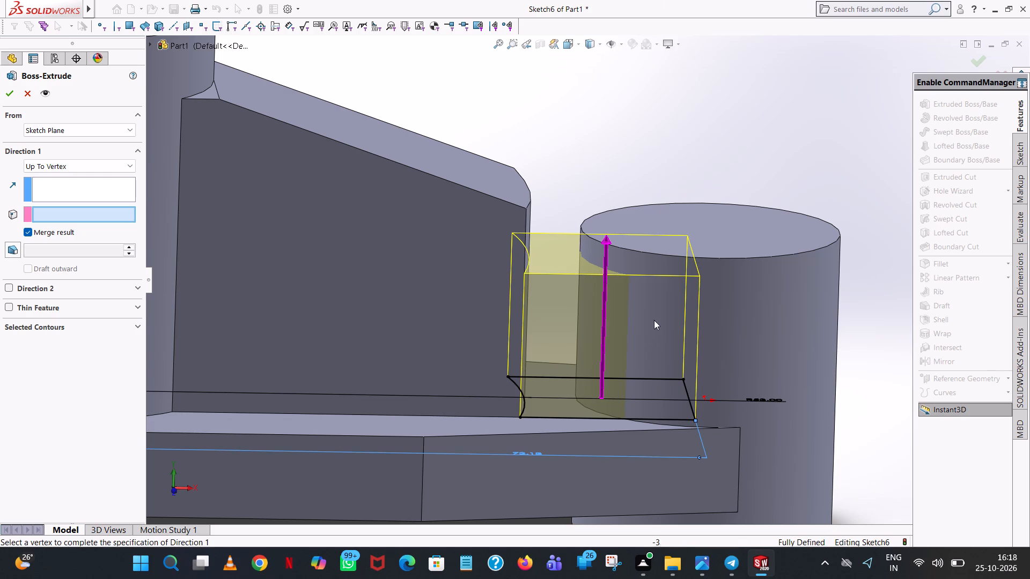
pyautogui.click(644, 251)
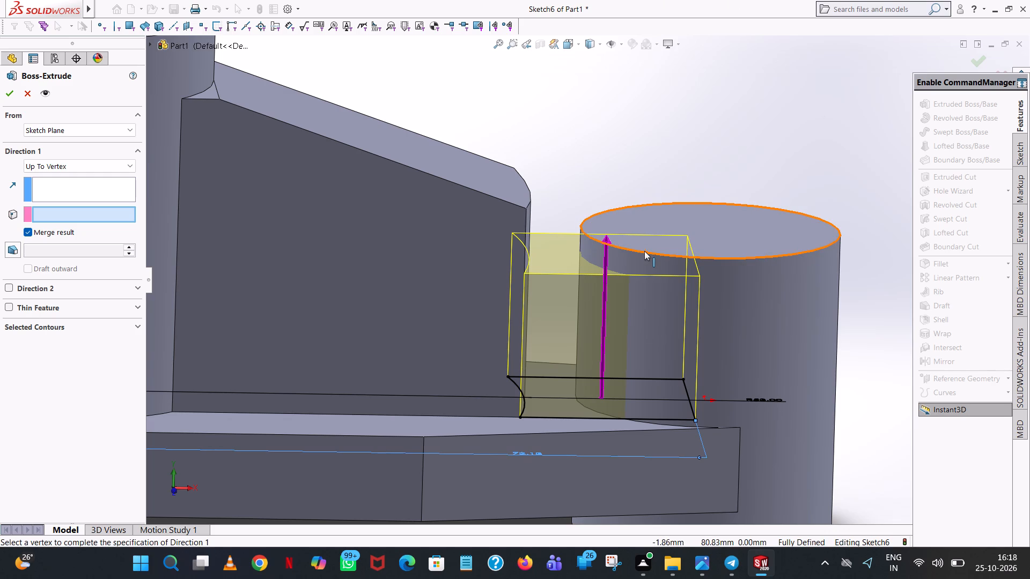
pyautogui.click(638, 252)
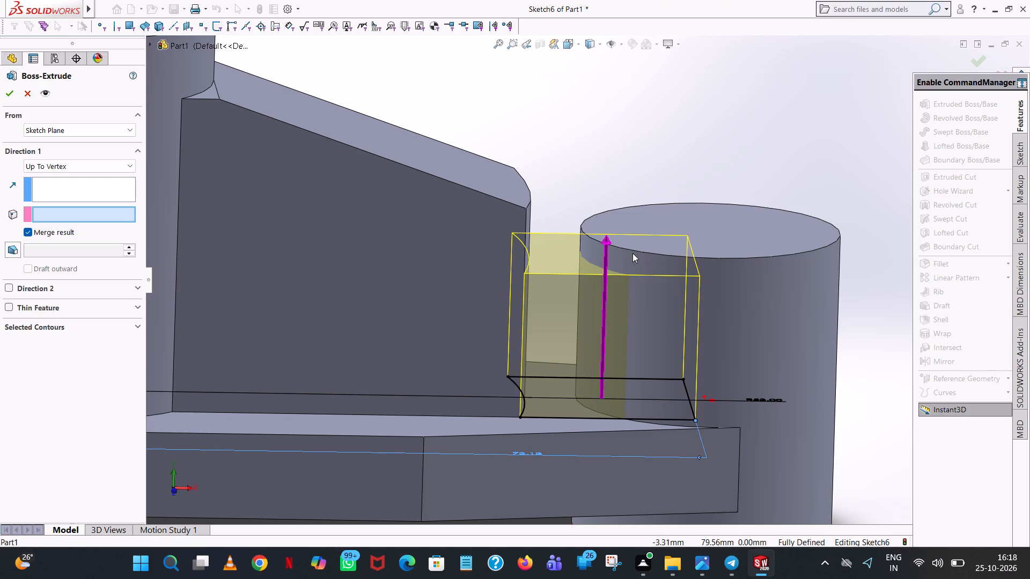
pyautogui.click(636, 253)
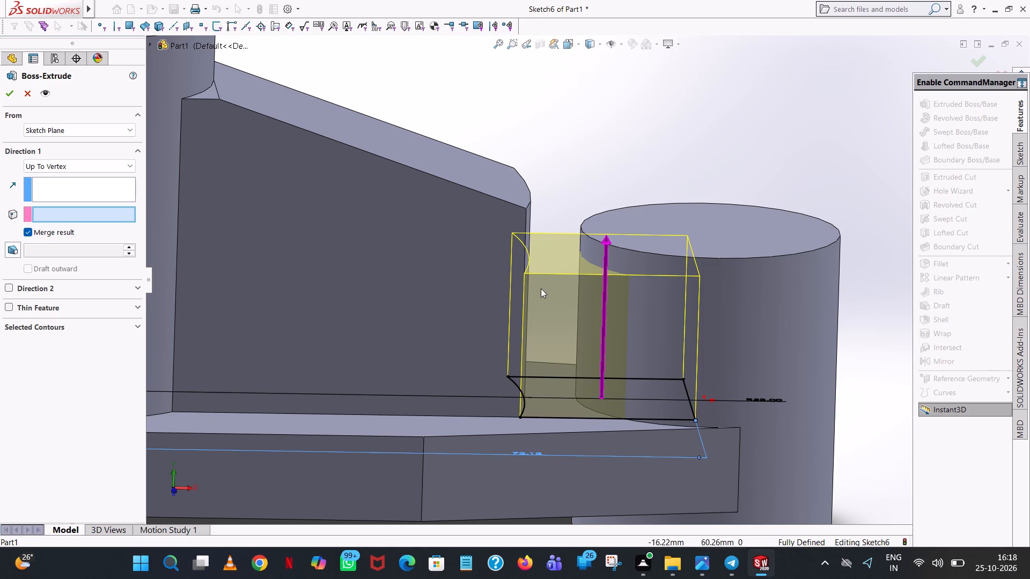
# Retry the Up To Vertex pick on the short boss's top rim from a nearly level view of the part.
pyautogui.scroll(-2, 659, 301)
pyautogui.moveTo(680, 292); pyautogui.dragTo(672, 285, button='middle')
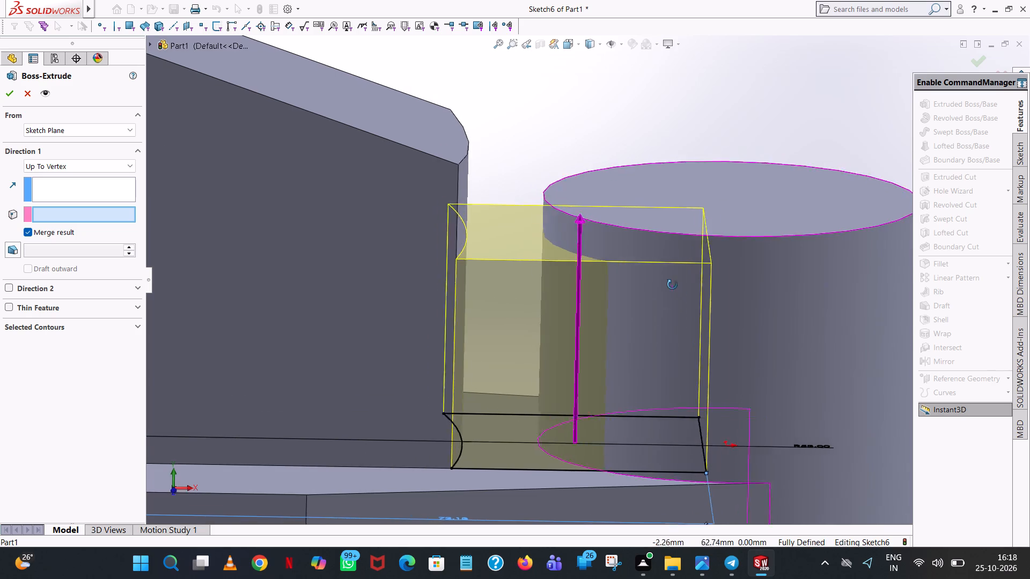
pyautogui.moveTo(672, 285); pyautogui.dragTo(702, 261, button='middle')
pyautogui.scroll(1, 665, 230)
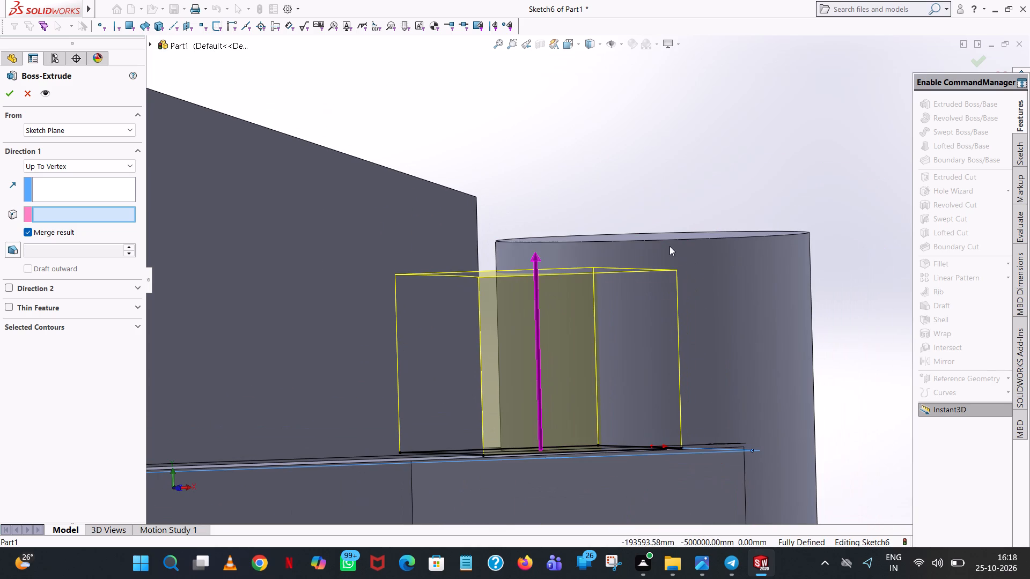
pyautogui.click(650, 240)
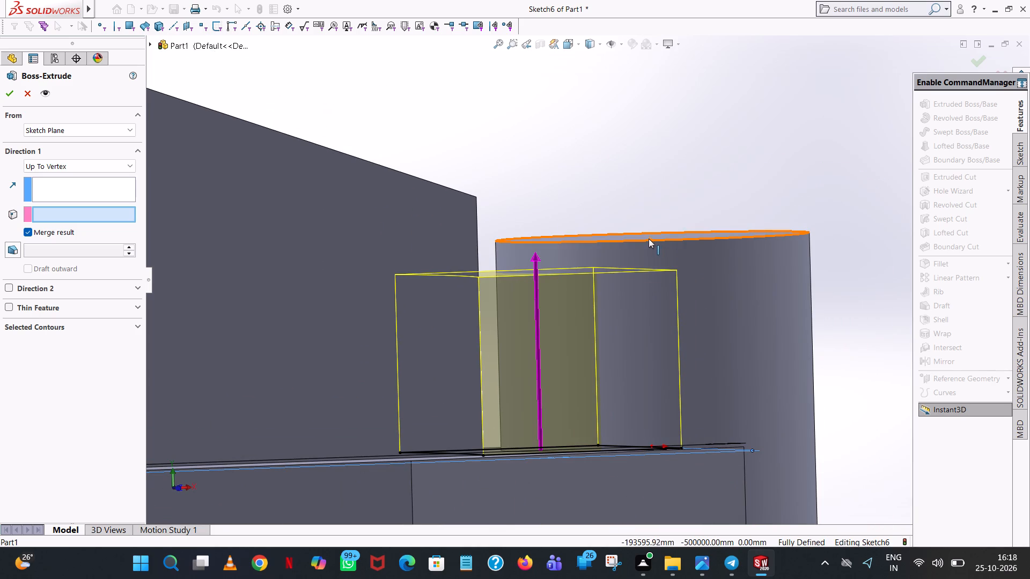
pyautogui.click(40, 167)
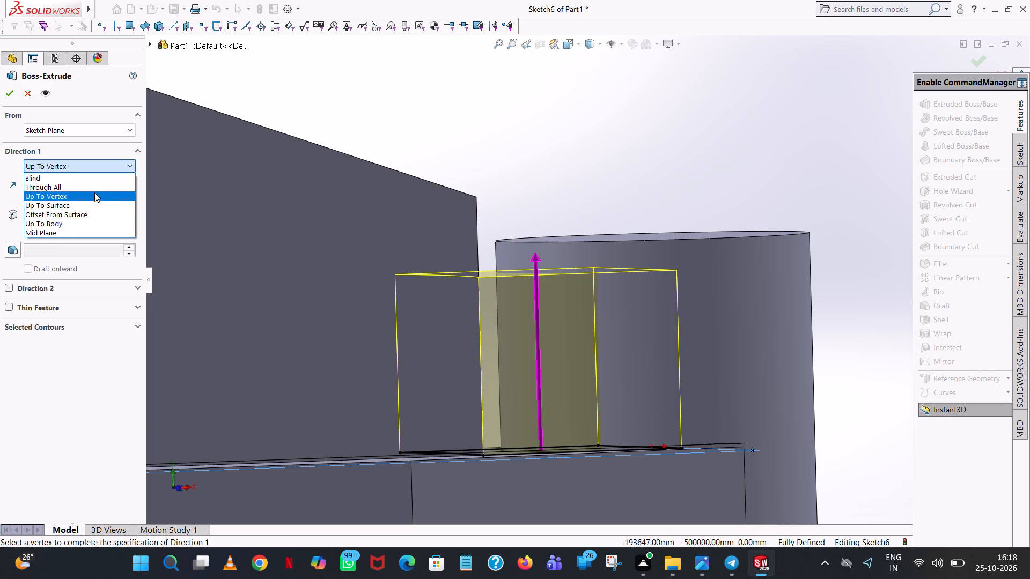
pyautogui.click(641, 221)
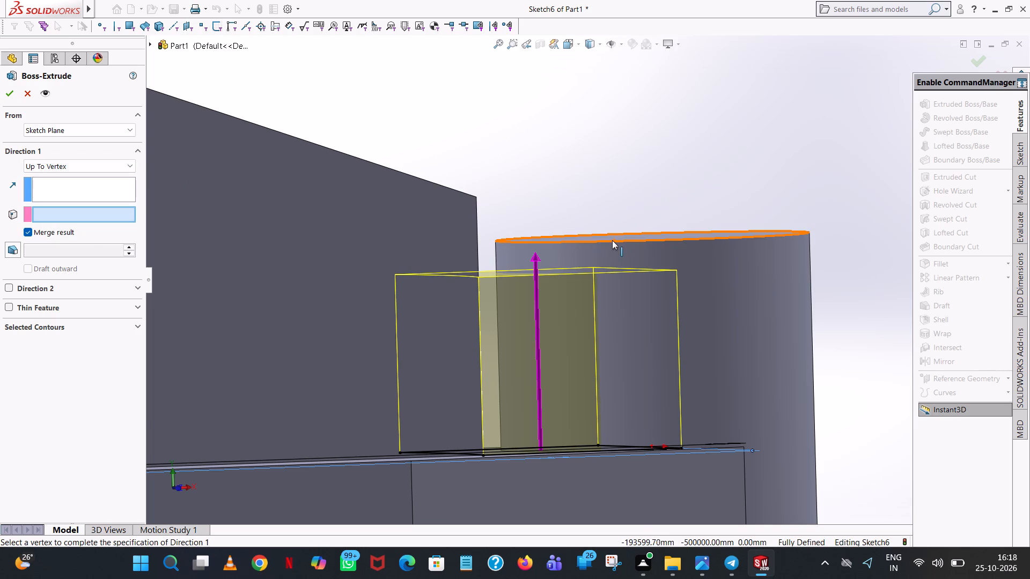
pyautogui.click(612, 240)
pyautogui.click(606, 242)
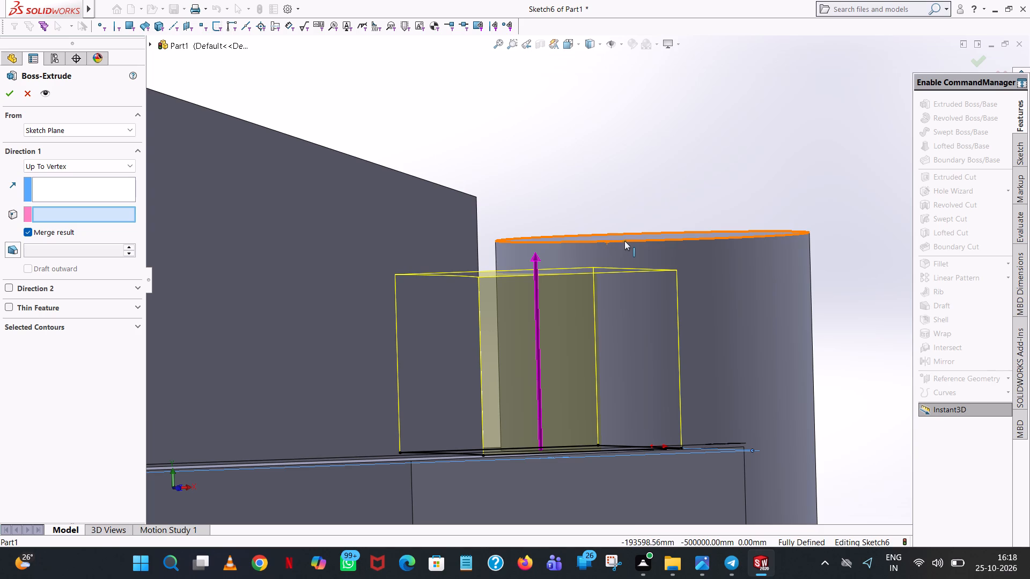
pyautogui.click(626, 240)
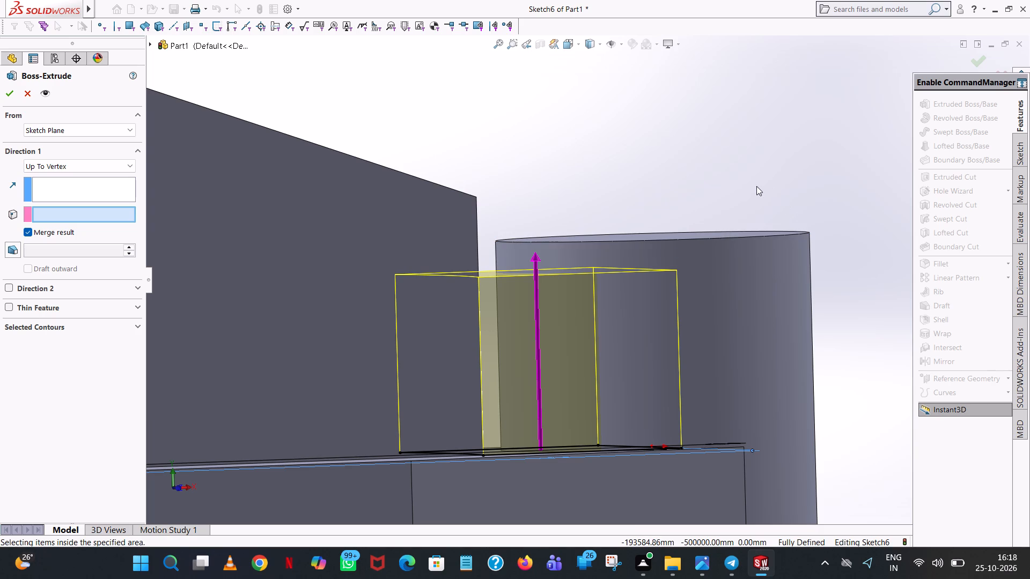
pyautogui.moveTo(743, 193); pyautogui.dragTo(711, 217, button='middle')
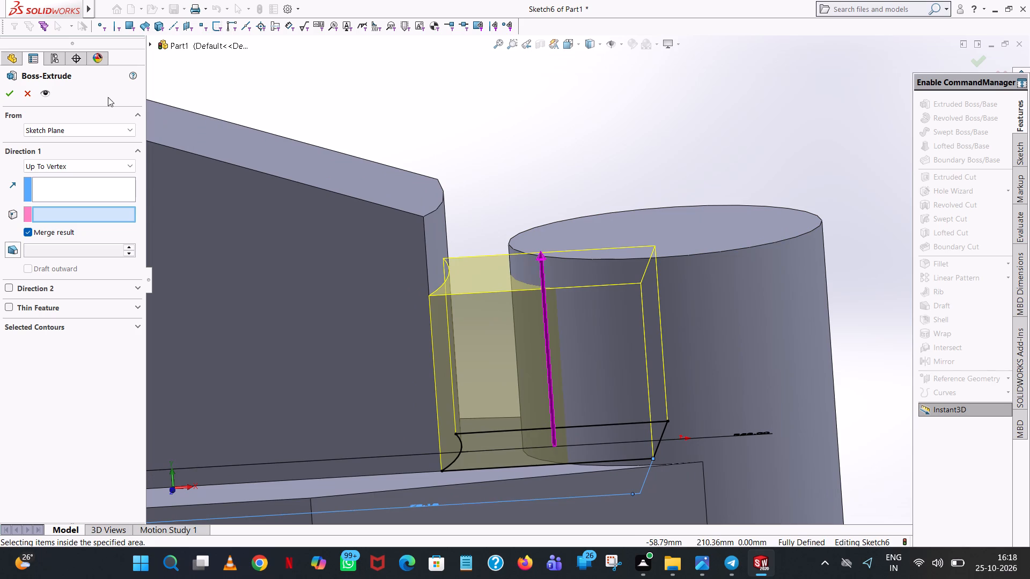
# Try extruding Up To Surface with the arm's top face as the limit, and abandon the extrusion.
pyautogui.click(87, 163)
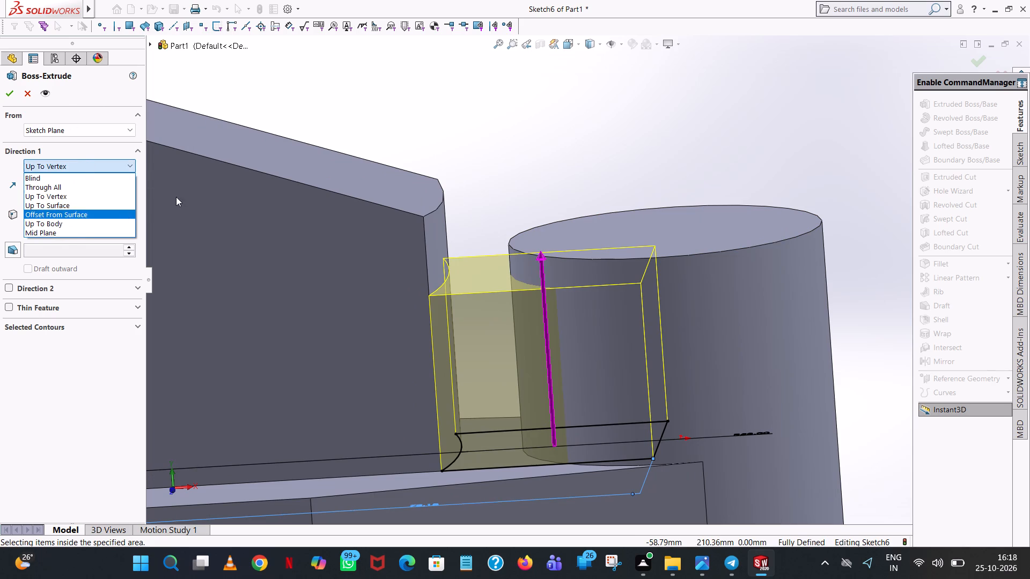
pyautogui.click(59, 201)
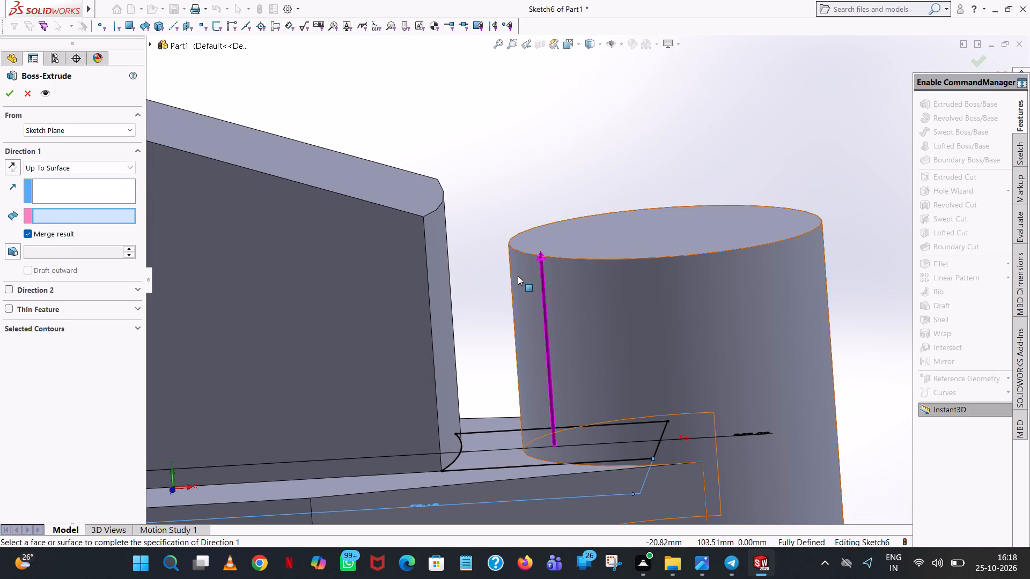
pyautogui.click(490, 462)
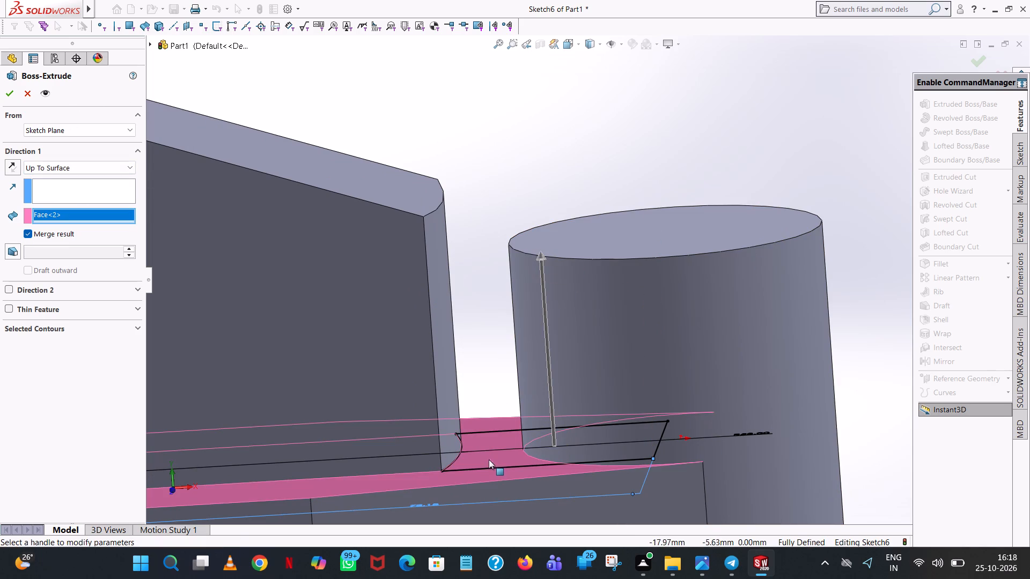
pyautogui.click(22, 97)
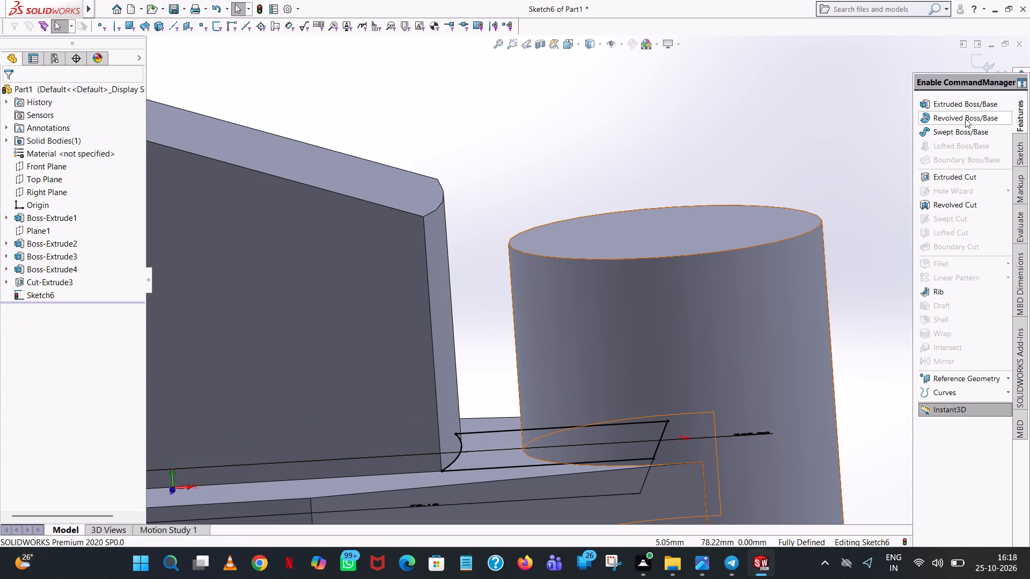
# Extrude the connecting outline between the block and the short boss as a Blind boss 17 mm deep, merged with the part.
pyautogui.click(960, 109)
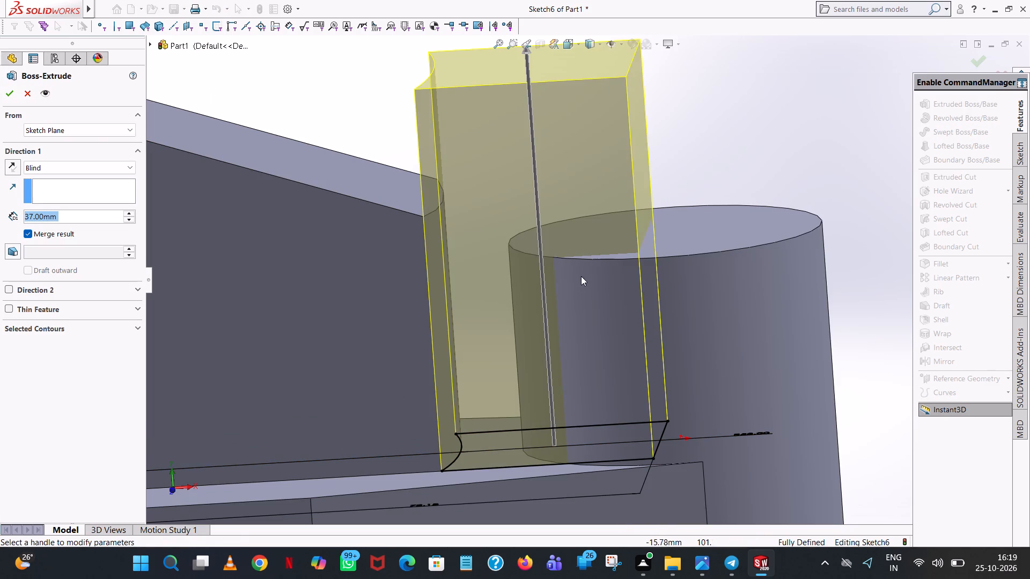
pyautogui.click(130, 218)
pyautogui.click(130, 218)
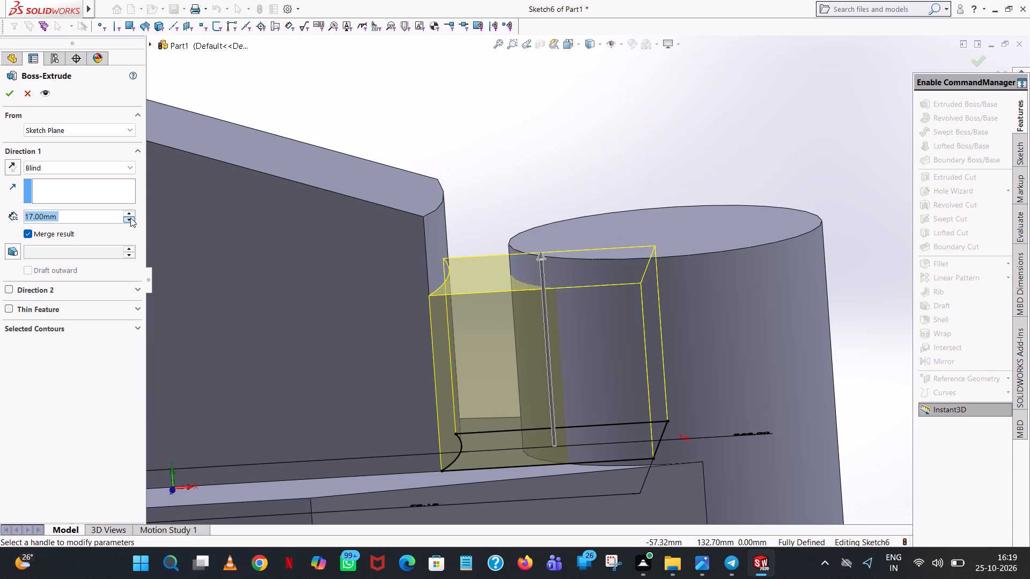
pyautogui.moveTo(523, 169); pyautogui.dragTo(531, 135, button='middle')
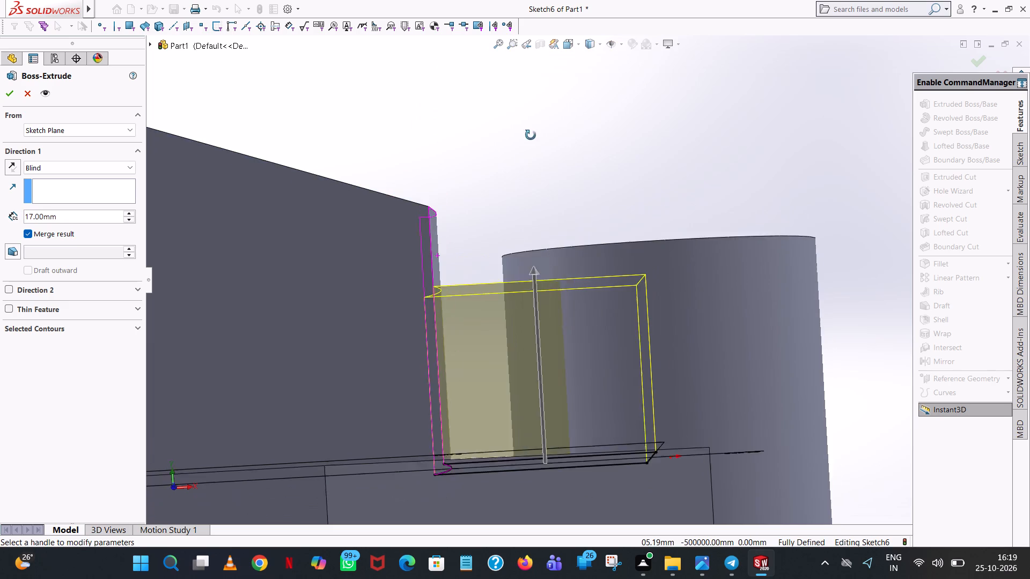
pyautogui.moveTo(531, 135); pyautogui.dragTo(536, 161, button='middle')
pyautogui.scroll(1, 551, 160)
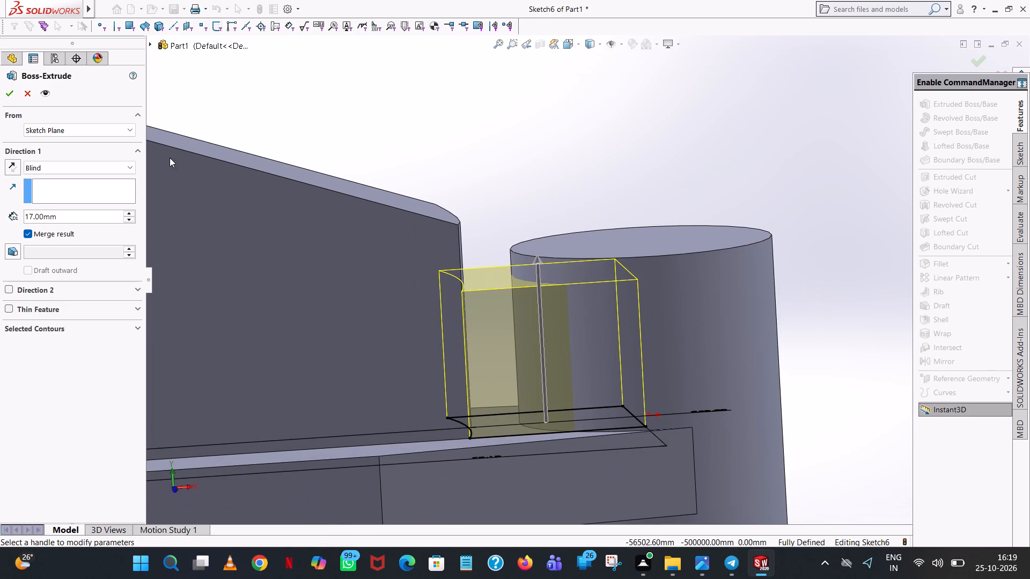
pyautogui.click(2, 90)
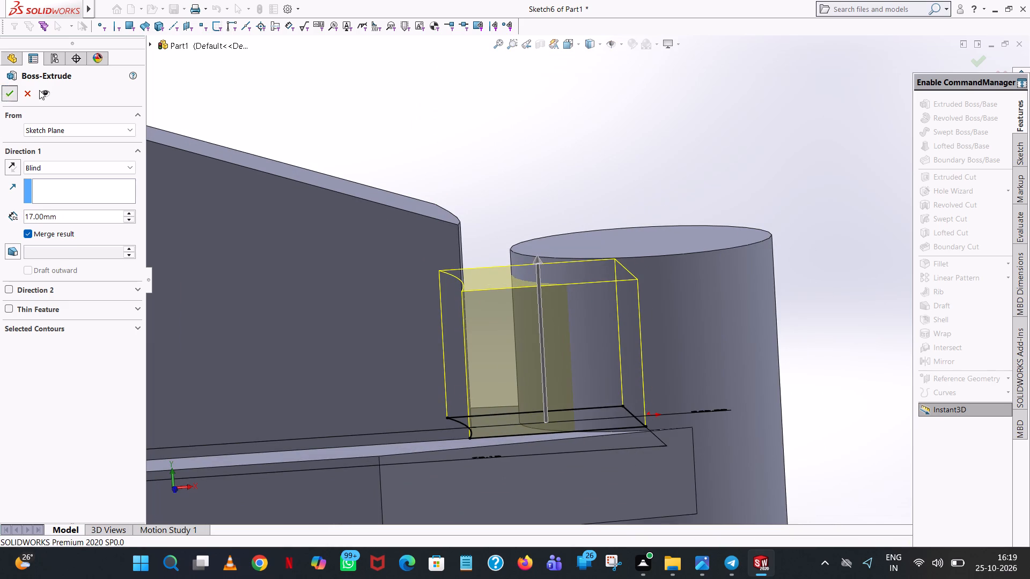
pyautogui.click(475, 101)
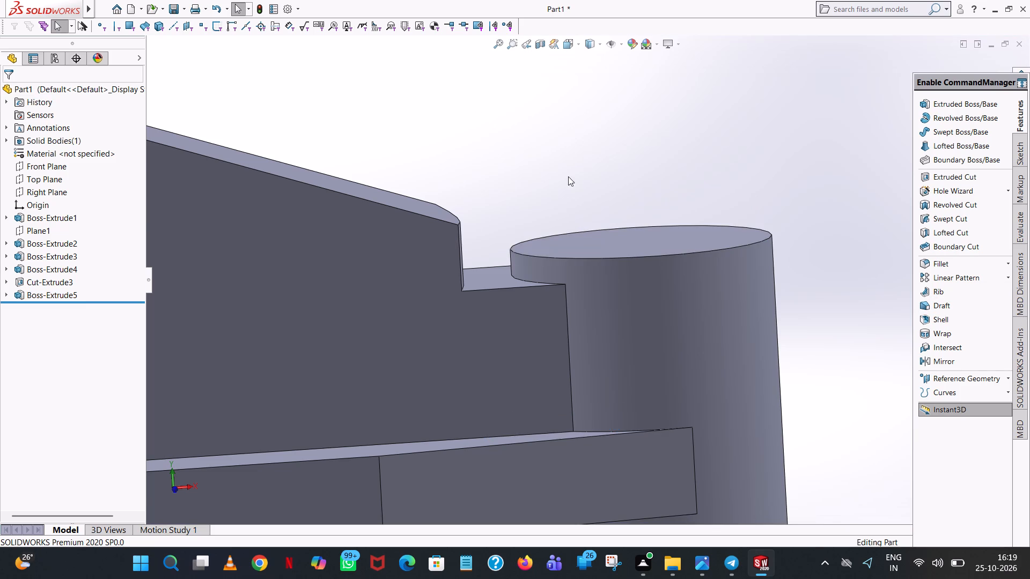
# Start an Extruded Cut sketch on the short boss's top face and draw an origin-centred circle of 15 mm radius matching its rim.
pyautogui.moveTo(568, 182); pyautogui.dragTo(558, 238, button='middle')
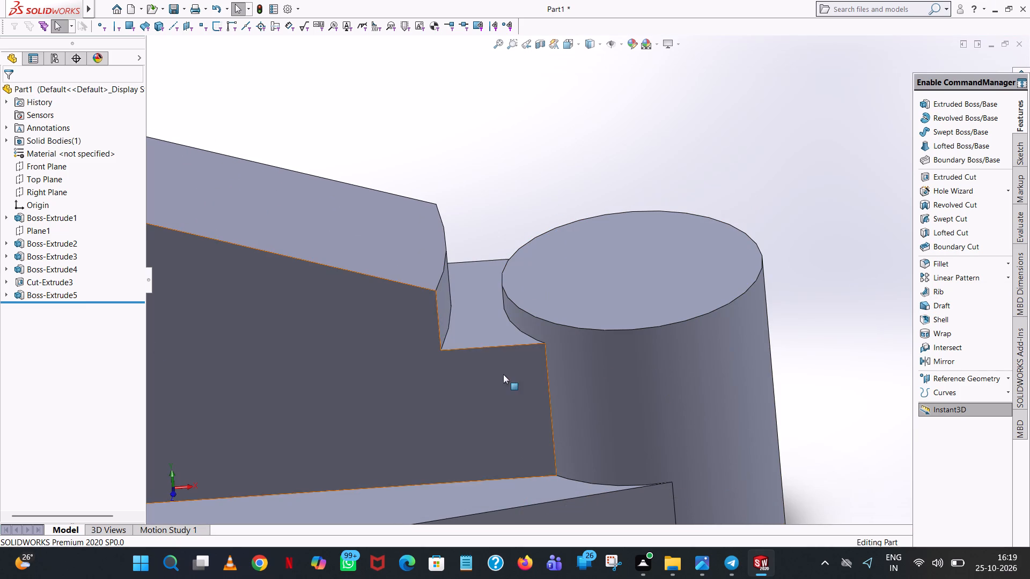
pyautogui.click(984, 172)
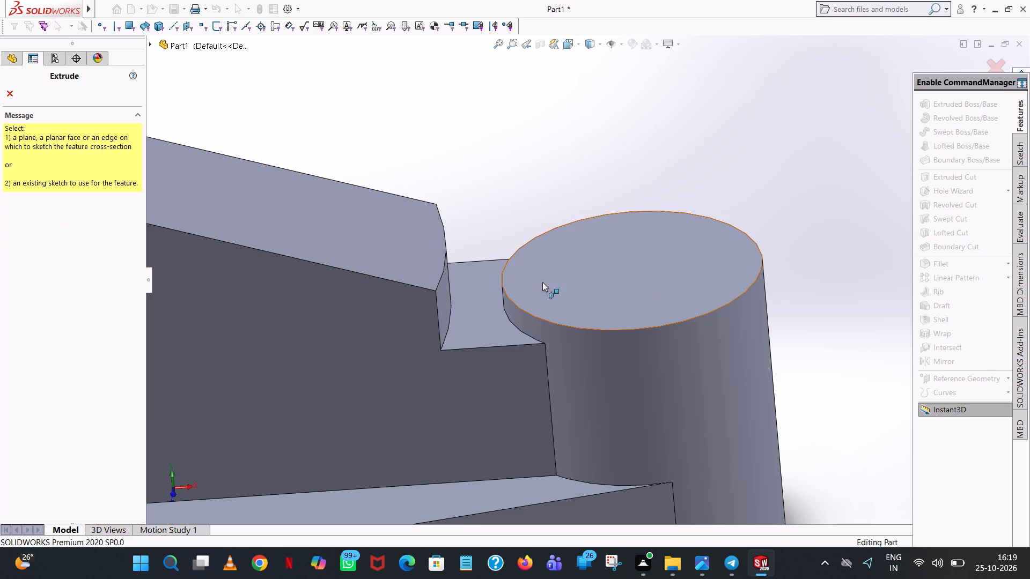
pyautogui.click(515, 282)
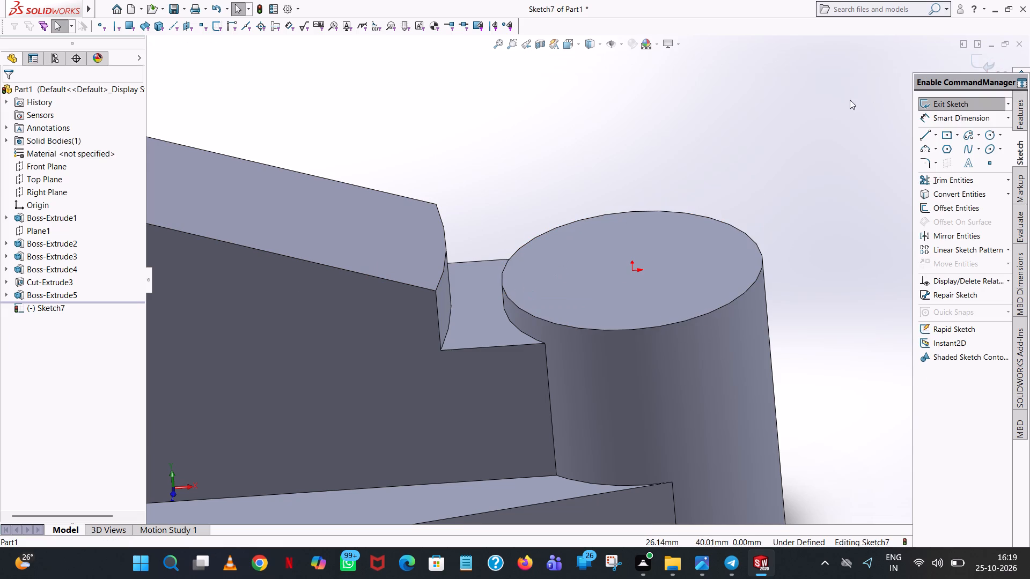
pyautogui.moveTo(470, 145); pyautogui.dragTo(499, 257, button='middle')
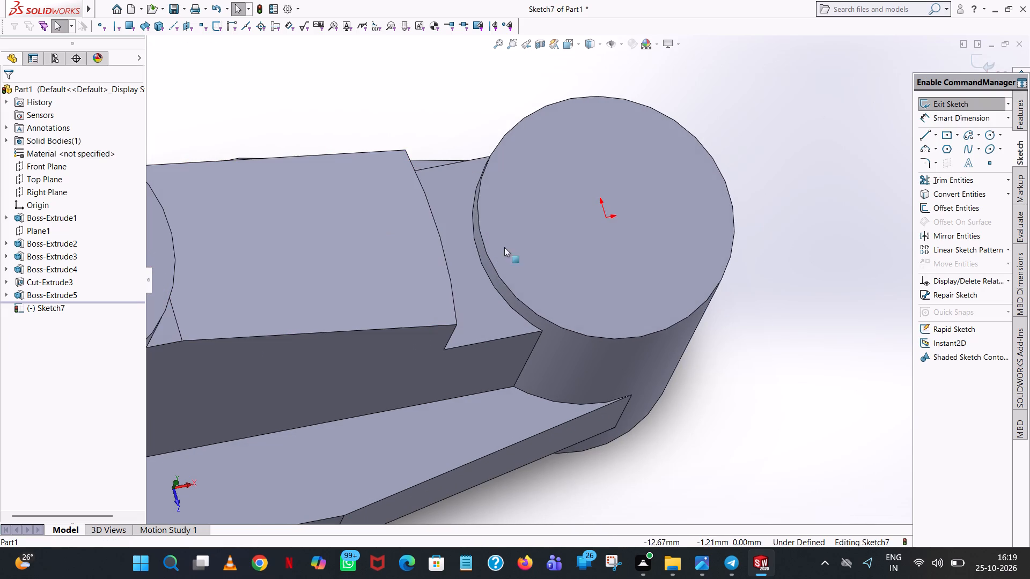
pyautogui.click(578, 41)
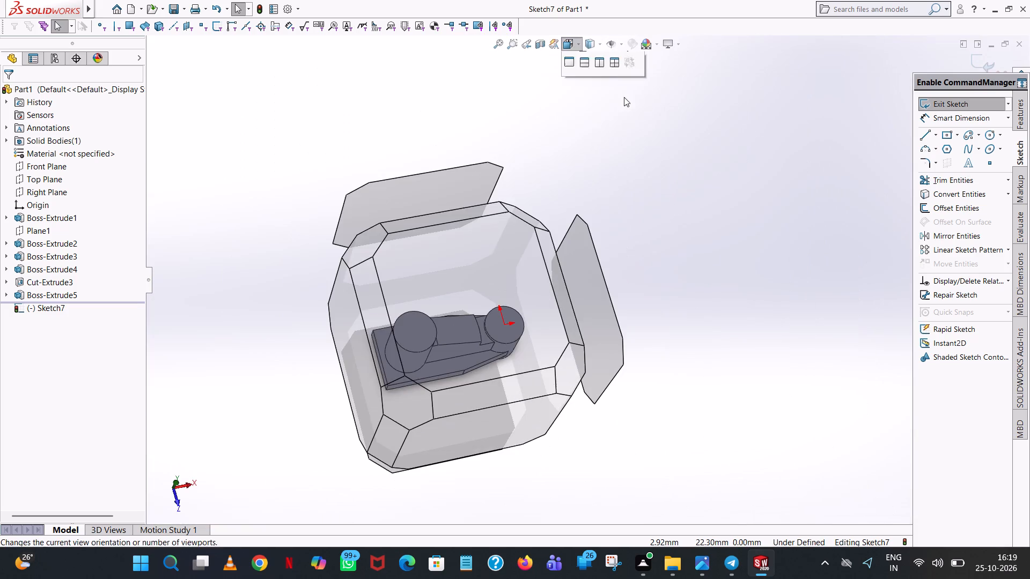
pyautogui.click(627, 101)
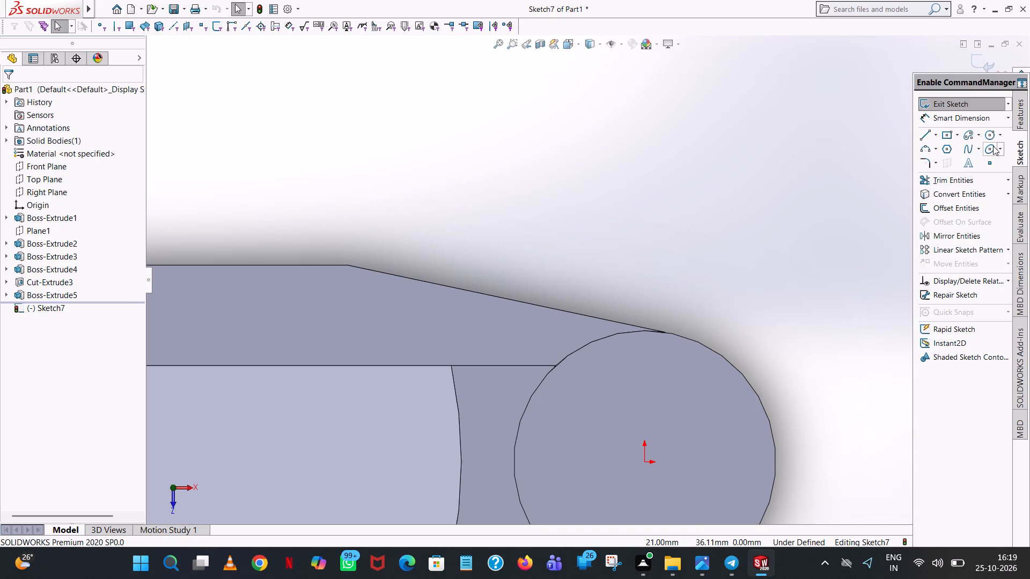
pyautogui.click(990, 136)
pyautogui.scroll(2, 550, 578)
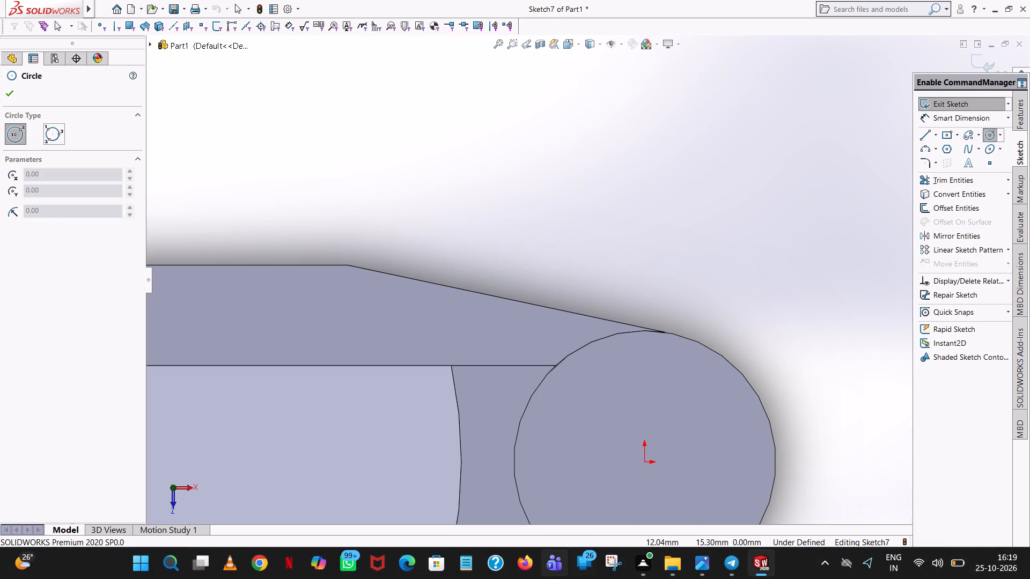
pyautogui.scroll(1, 387, 578)
pyautogui.scroll(2, 235, 419)
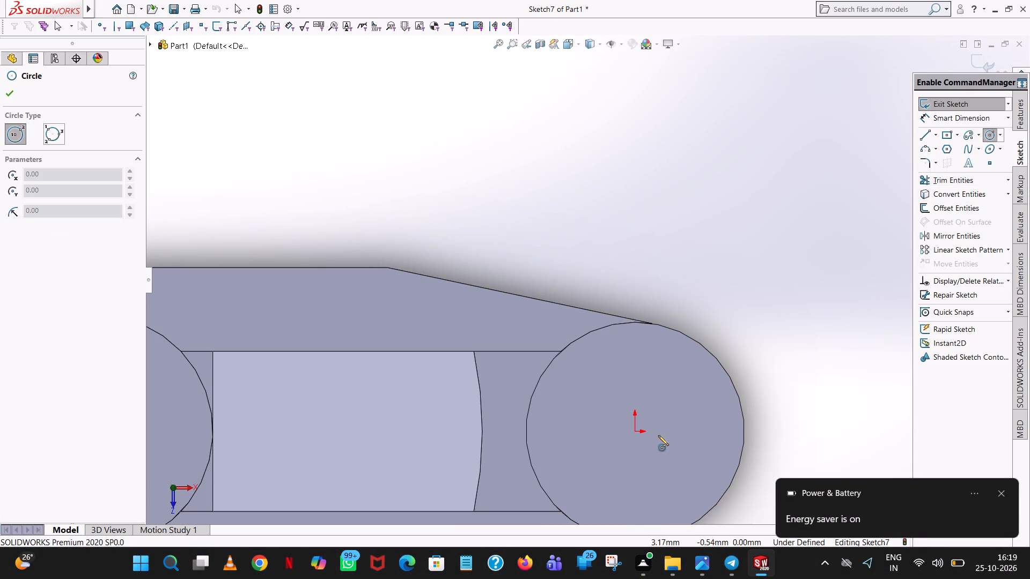
pyautogui.click(635, 431)
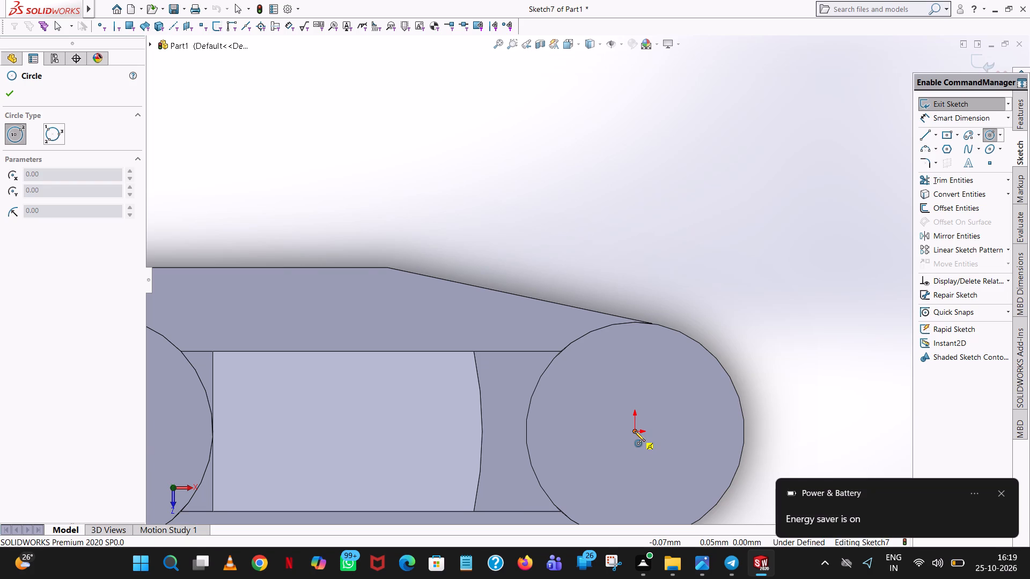
pyautogui.click(529, 398)
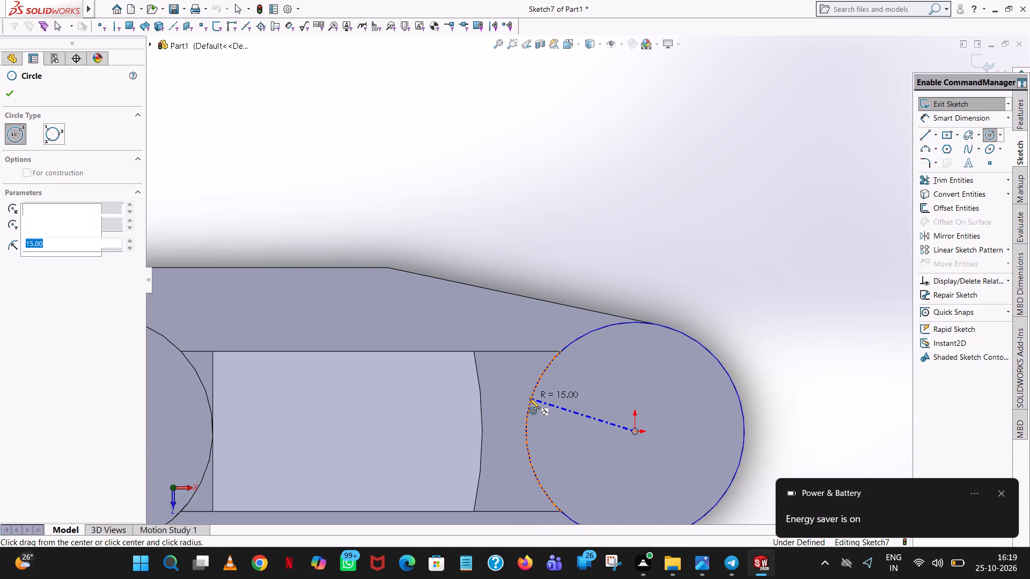
pyautogui.rightClick(529, 398)
pyautogui.click(583, 413)
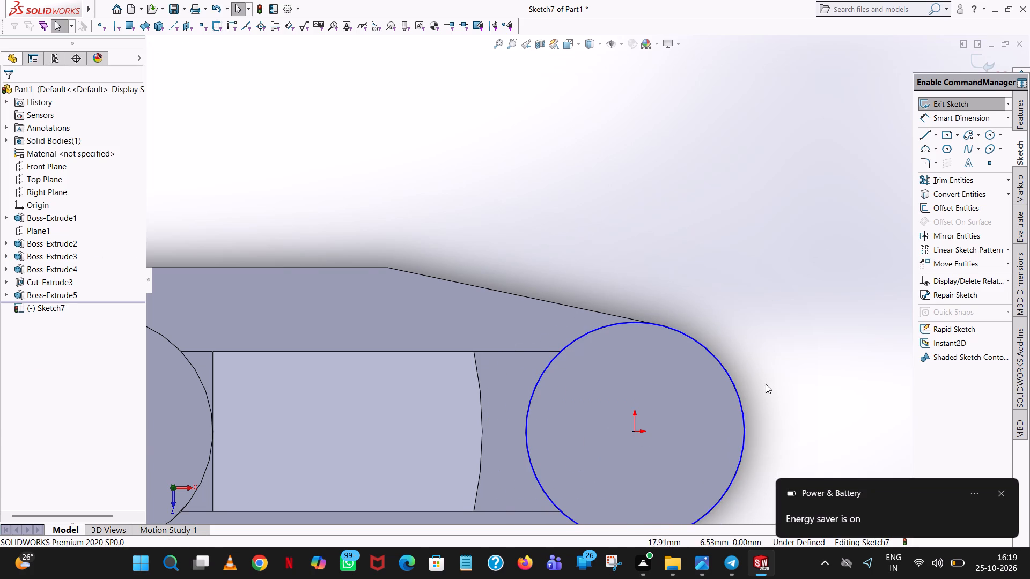
# Sketch a horizontal line about 12 mm long from the sloped block's far curved-end corner to the circle, along the connecting piece's edge.
pyautogui.scroll(1, 762, 382)
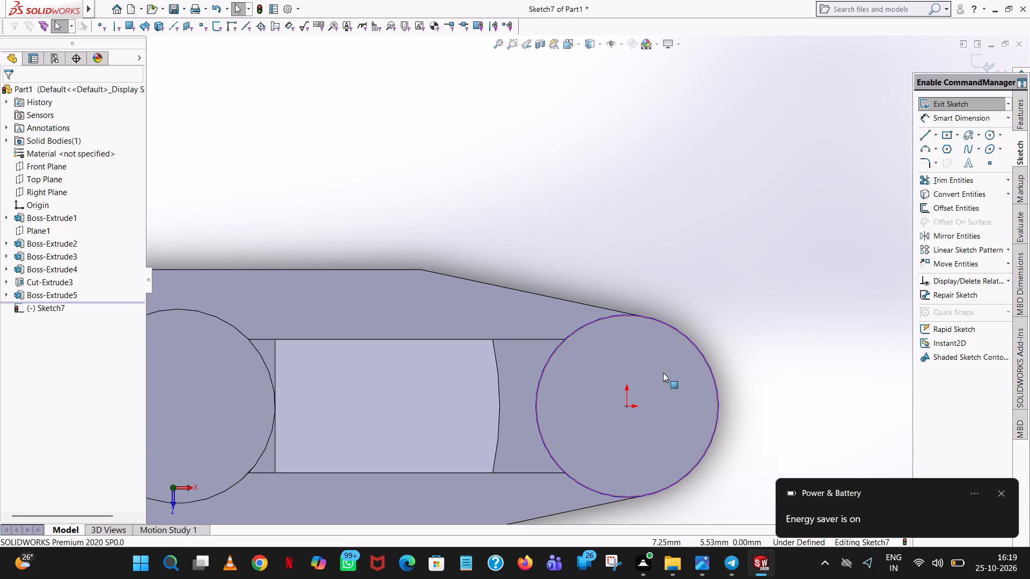
pyautogui.click(929, 136)
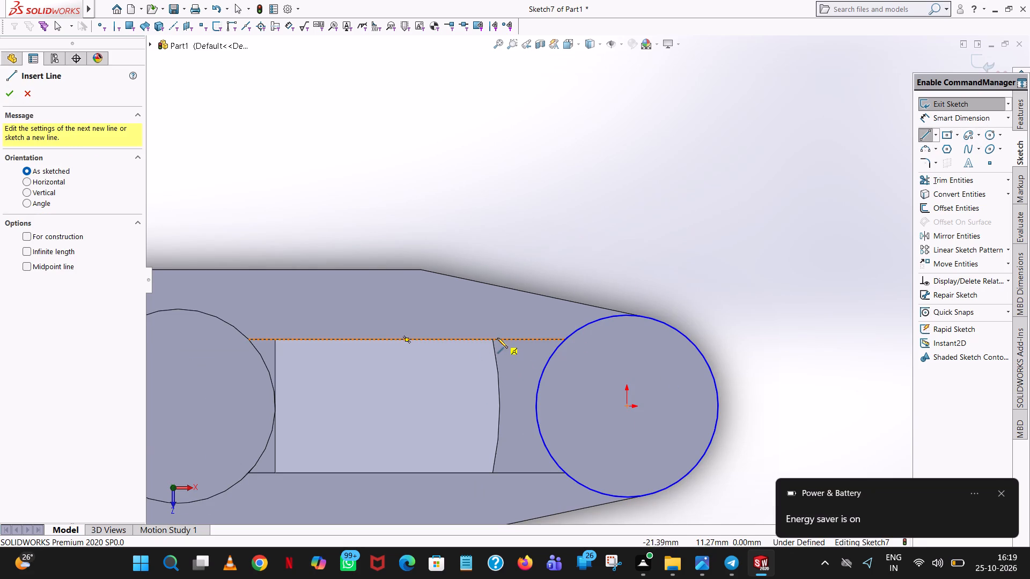
pyautogui.click(494, 339)
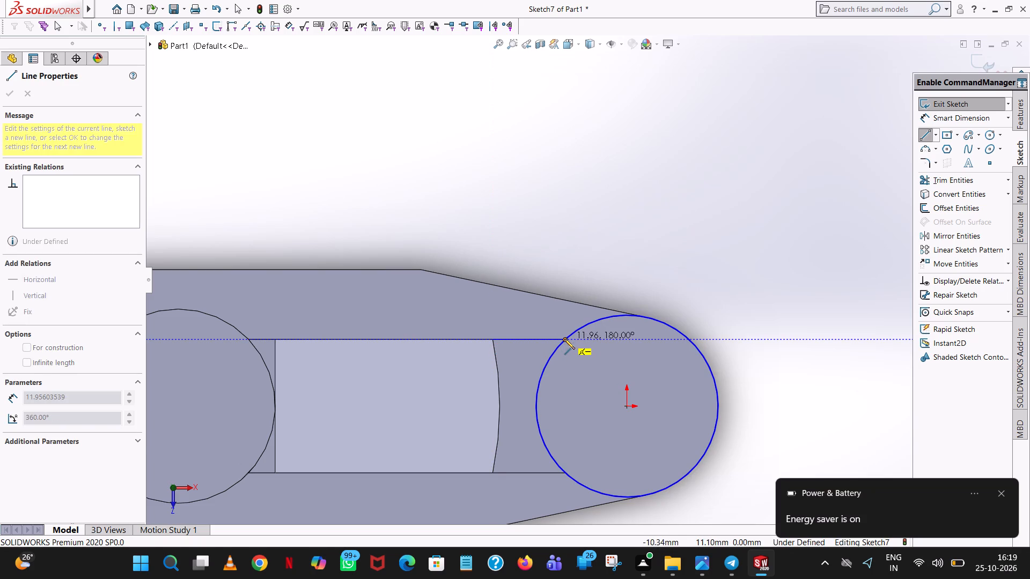
pyautogui.click(564, 339)
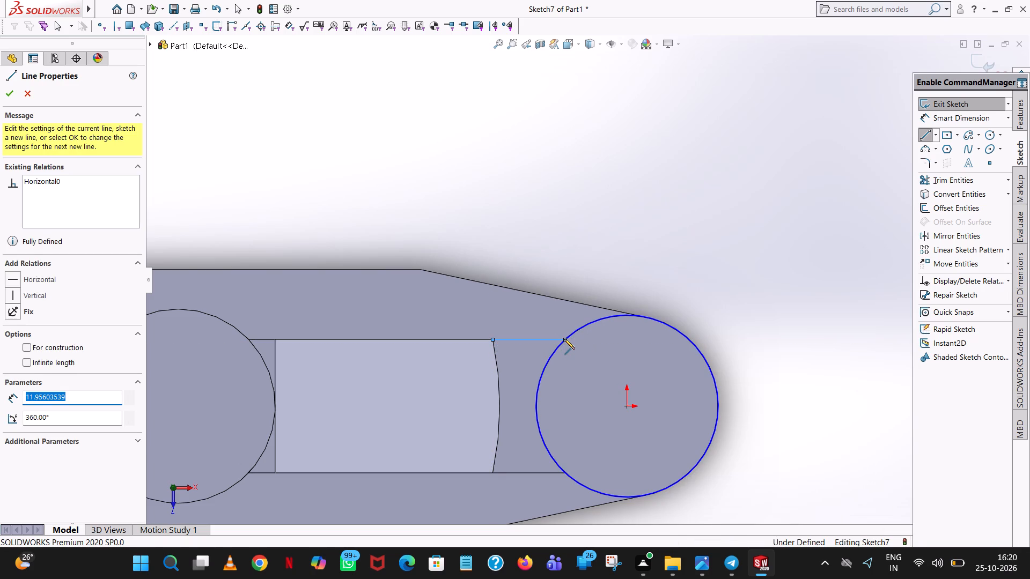
pyautogui.rightClick(564, 339)
pyautogui.click(591, 350)
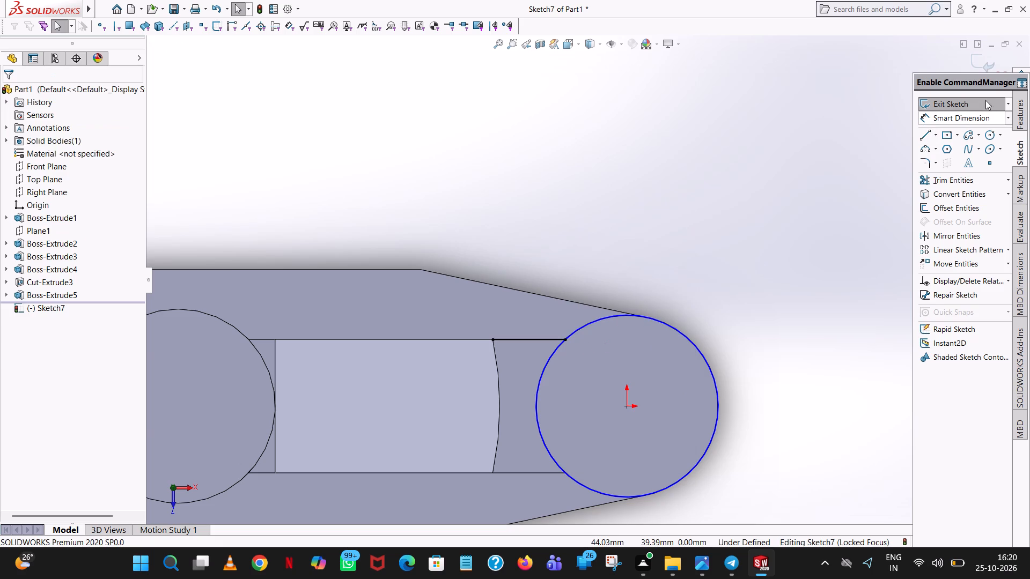
# Start another line in the cut sketch to continue the profile between the block and the circle.
pyautogui.click(925, 132)
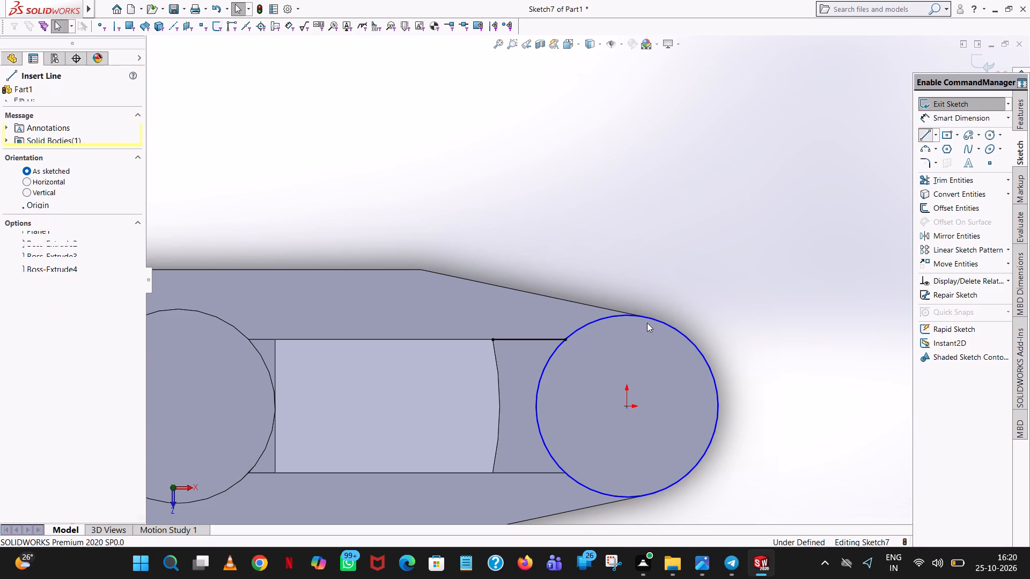
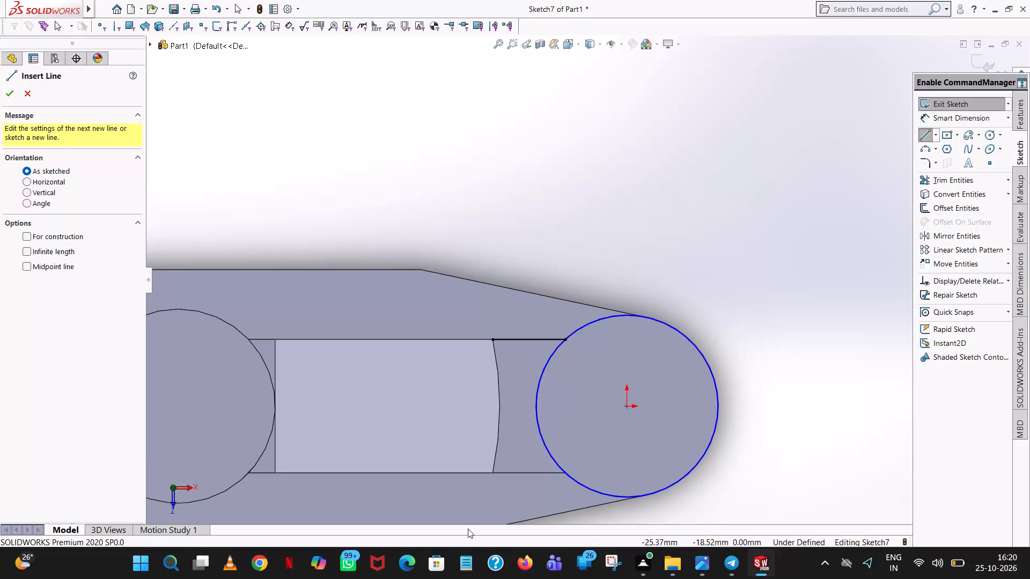
# Sketch a horizontal line about 12 mm long from the sloped block's other curved-end corner to the circle, along the connecting piece's near edge.
pyautogui.click(492, 472)
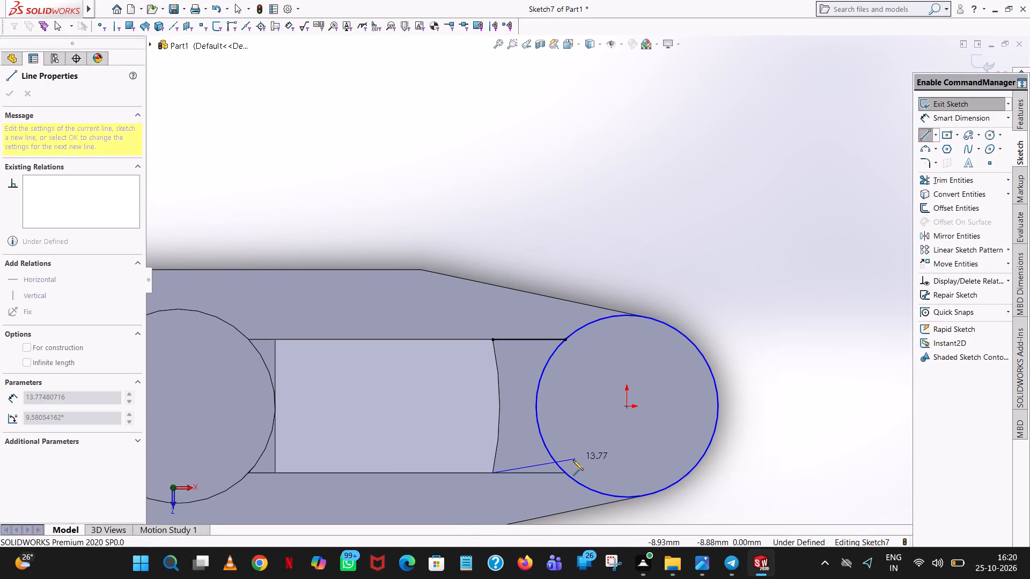
pyautogui.click(565, 473)
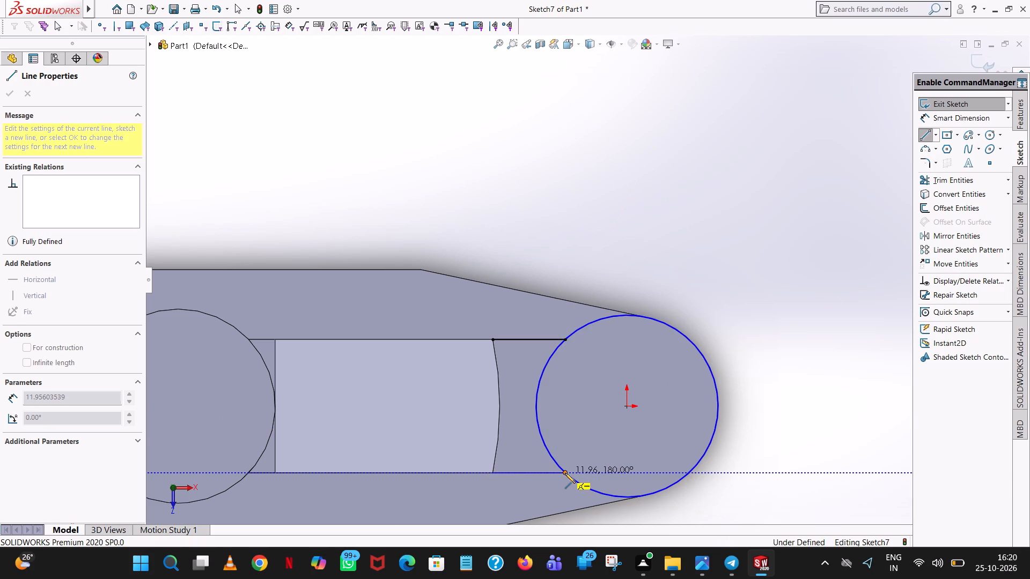
pyautogui.rightClick(565, 473)
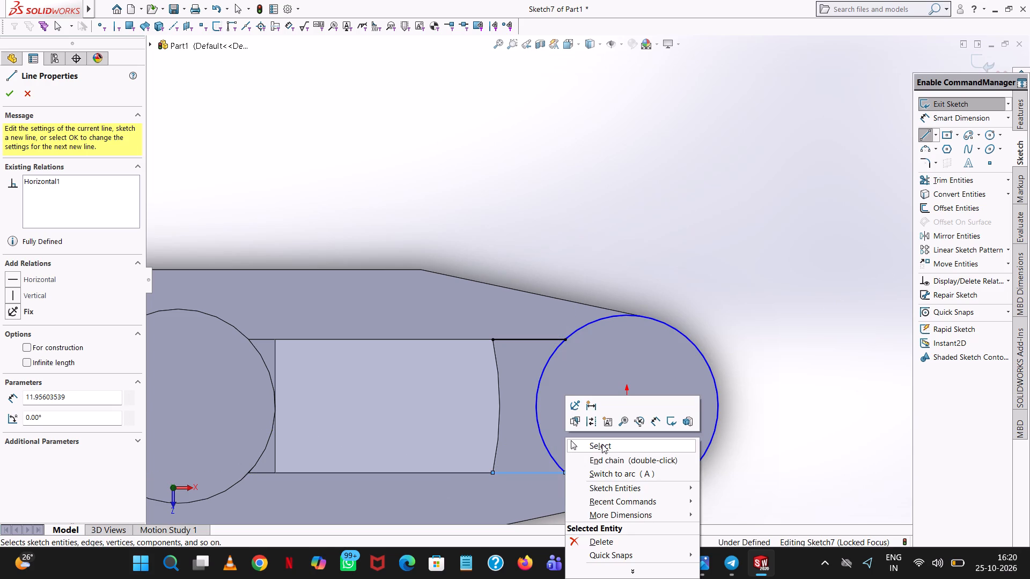
pyautogui.click(602, 444)
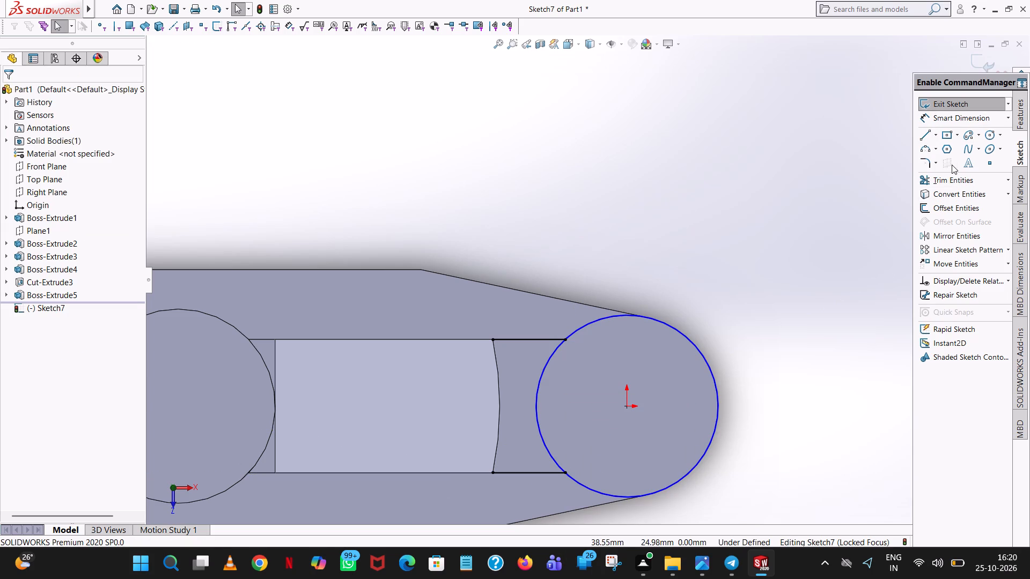
# Trim away the circle's outer portion, keeping only the arc between the two horizontal lines.
pyautogui.click(945, 177)
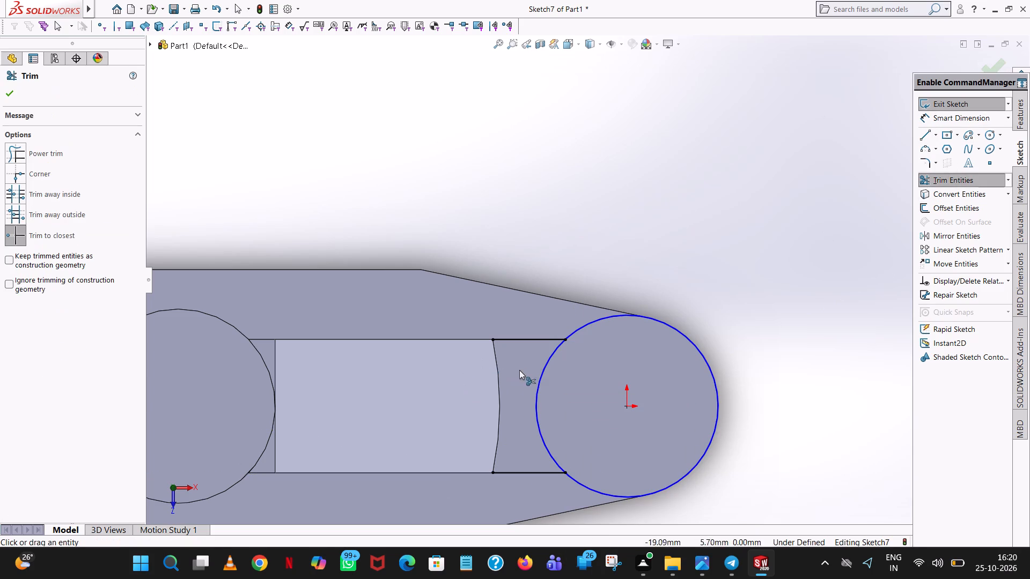
pyautogui.click(615, 317)
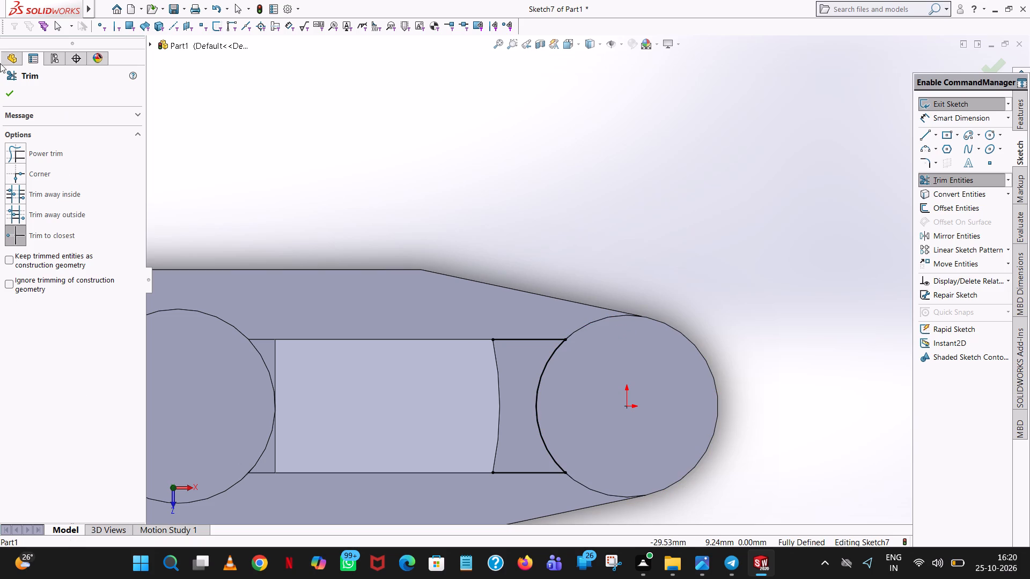
pyautogui.click(9, 88)
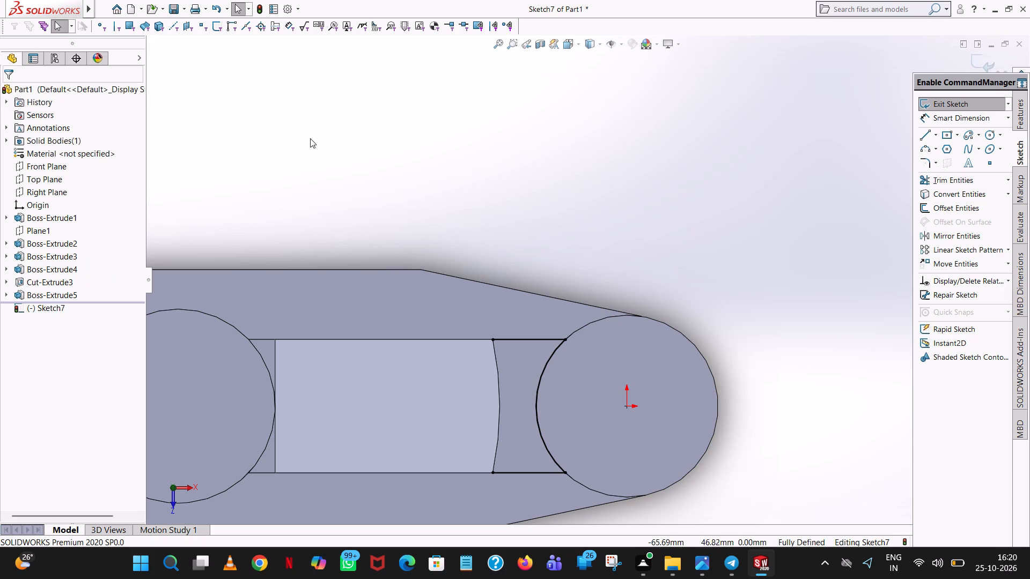
# Close the cut profile with a three-point arc of 53 mm radius joining the lines' block-side endpoints along the block's curved end.
pyautogui.moveTo(701, 484); pyautogui.dragTo(722, 407, button='middle')
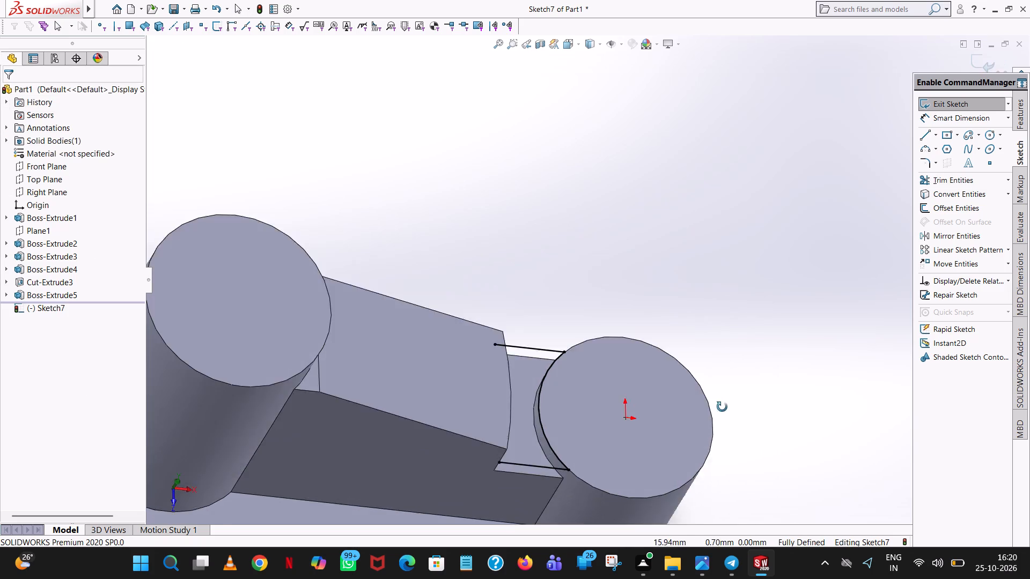
pyautogui.moveTo(722, 407); pyautogui.dragTo(679, 253, button='middle')
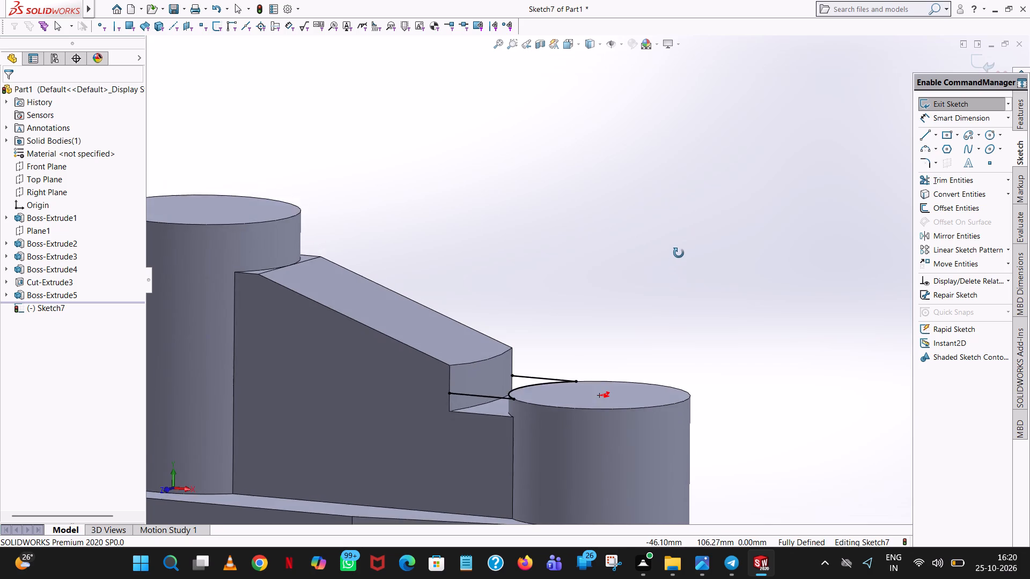
pyautogui.moveTo(679, 253); pyautogui.dragTo(689, 301, button='middle')
pyautogui.scroll(1, 687, 224)
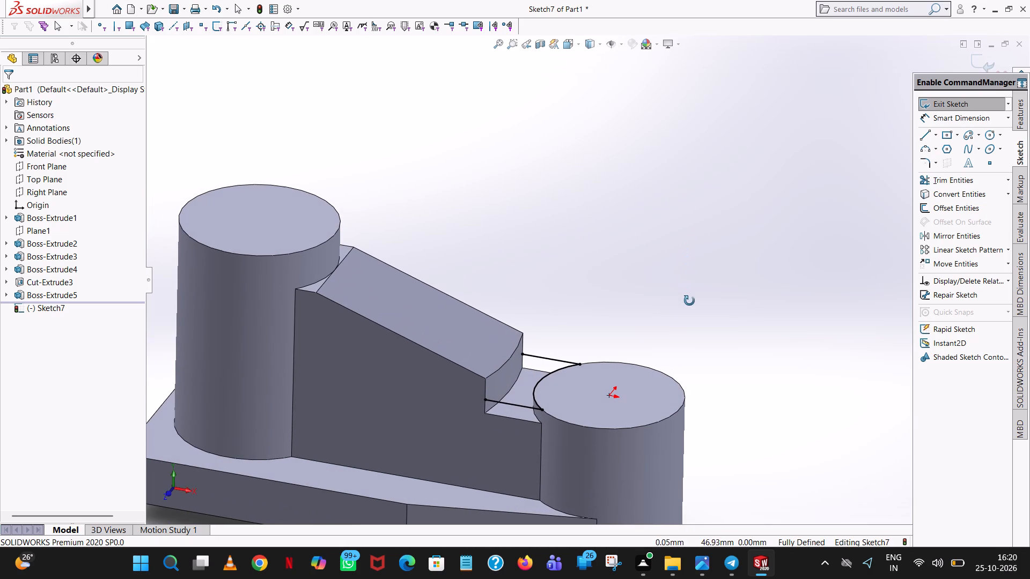
pyautogui.moveTo(689, 301); pyautogui.dragTo(689, 308, button='middle')
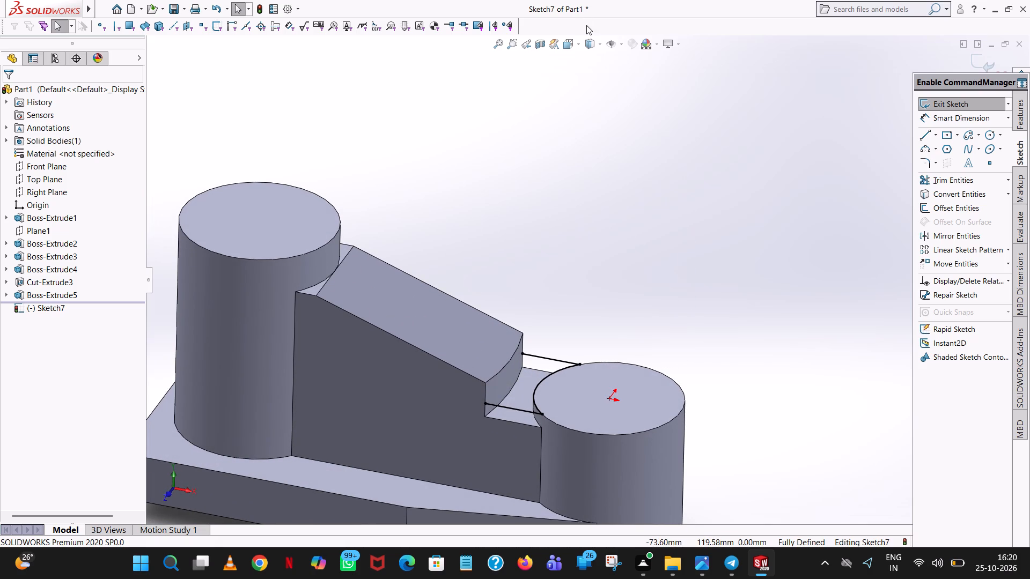
pyautogui.click(579, 43)
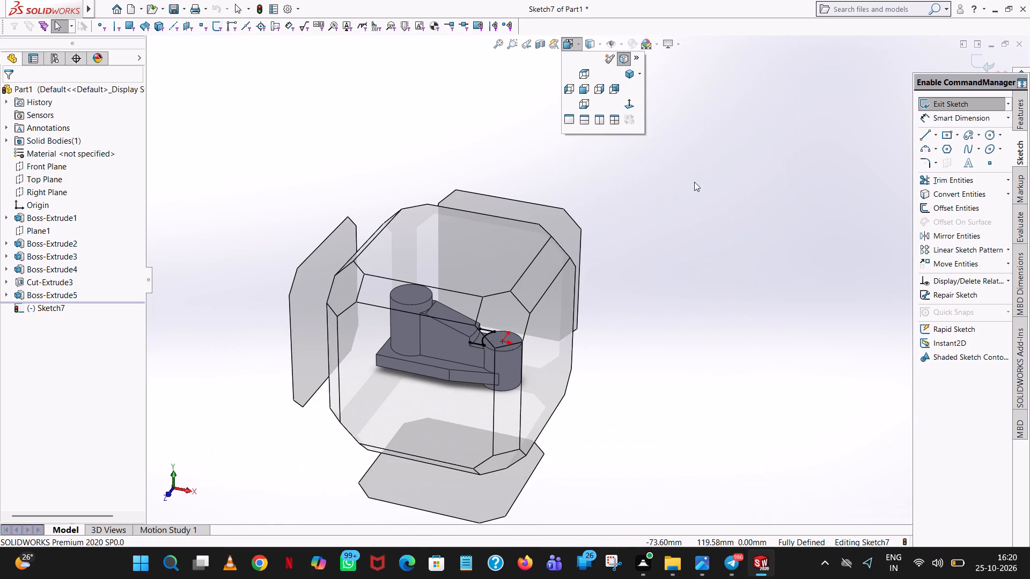
pyautogui.click(634, 99)
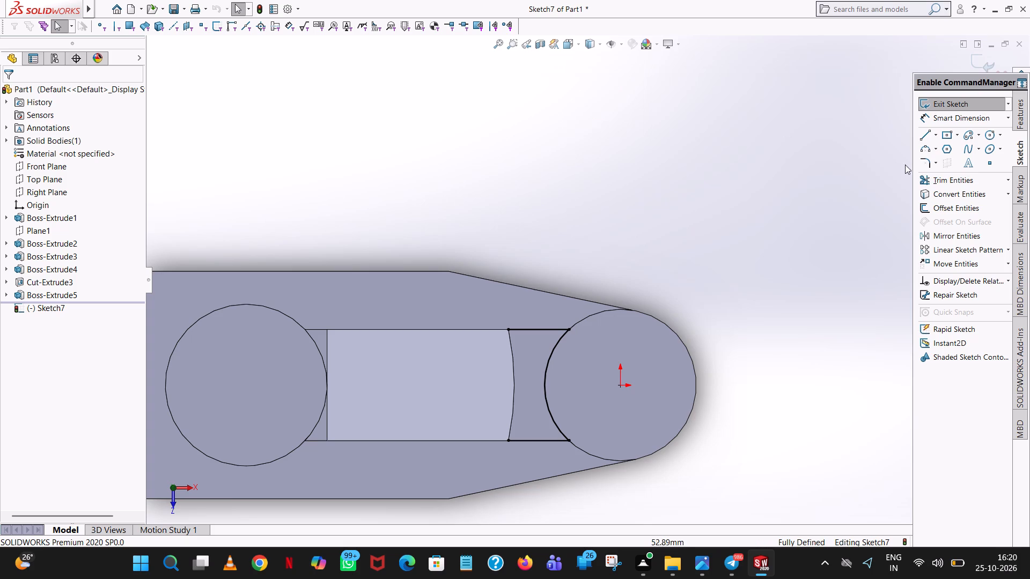
pyautogui.click(926, 149)
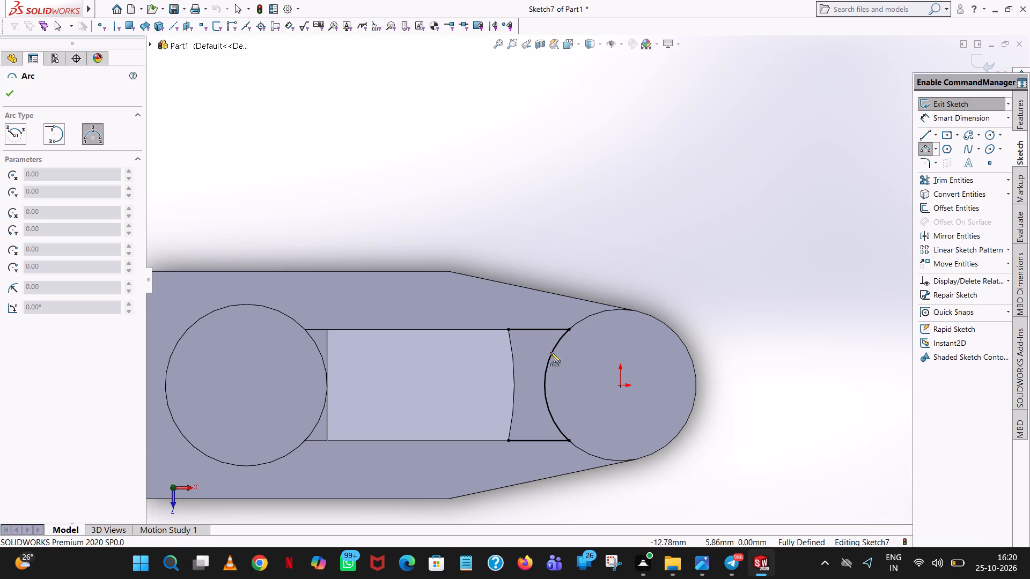
pyautogui.click(507, 329)
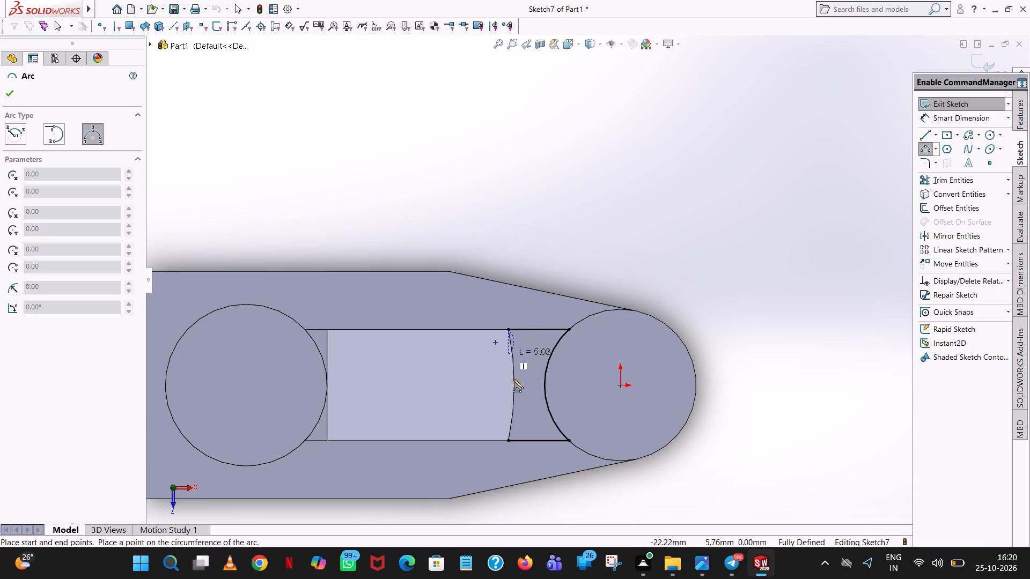
pyautogui.click(508, 442)
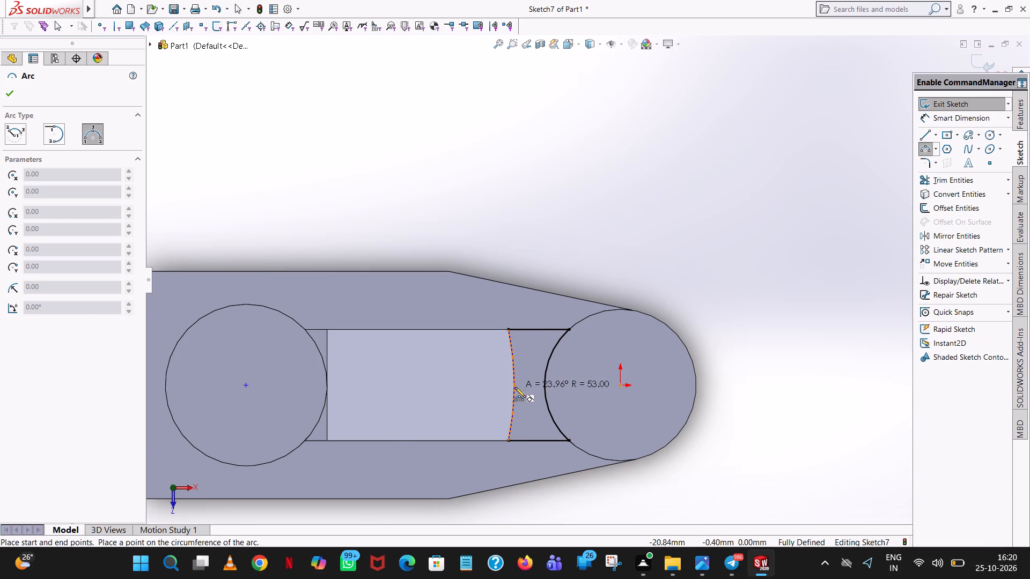
pyautogui.click(515, 387)
pyautogui.rightClick(515, 387)
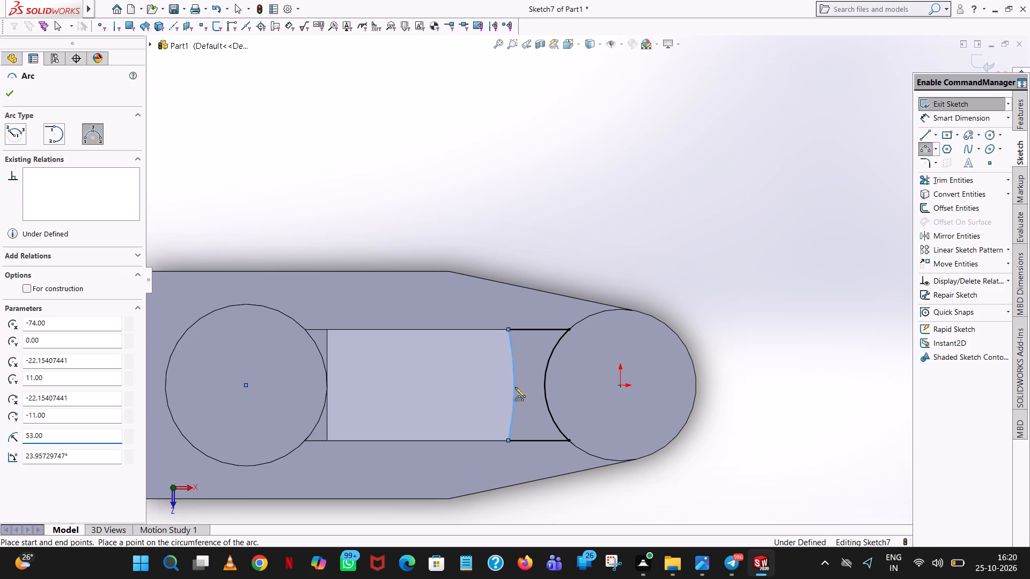
pyautogui.click(540, 394)
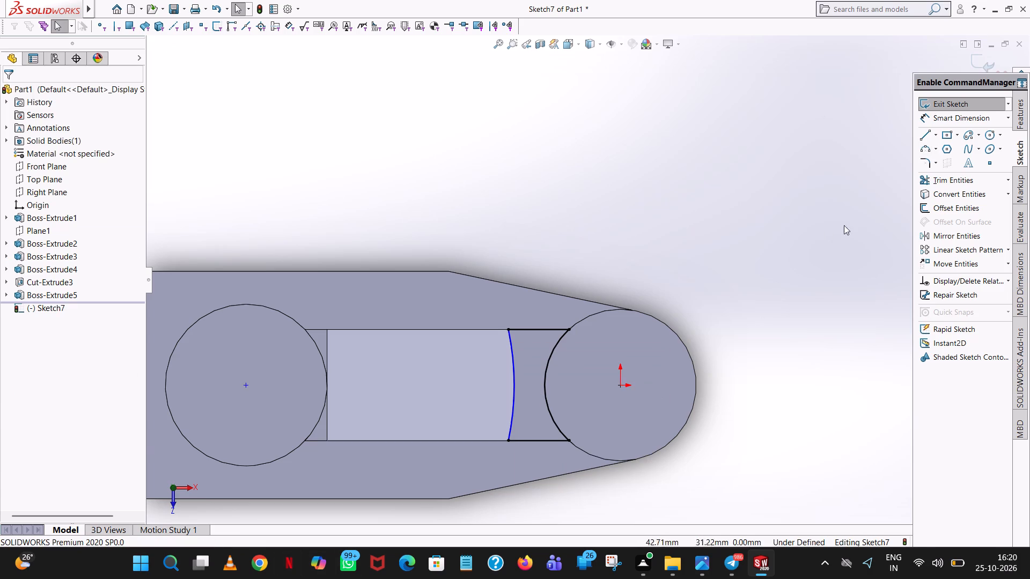
# Dimension the radius of the arc along the block's curved end.
pyautogui.click(952, 117)
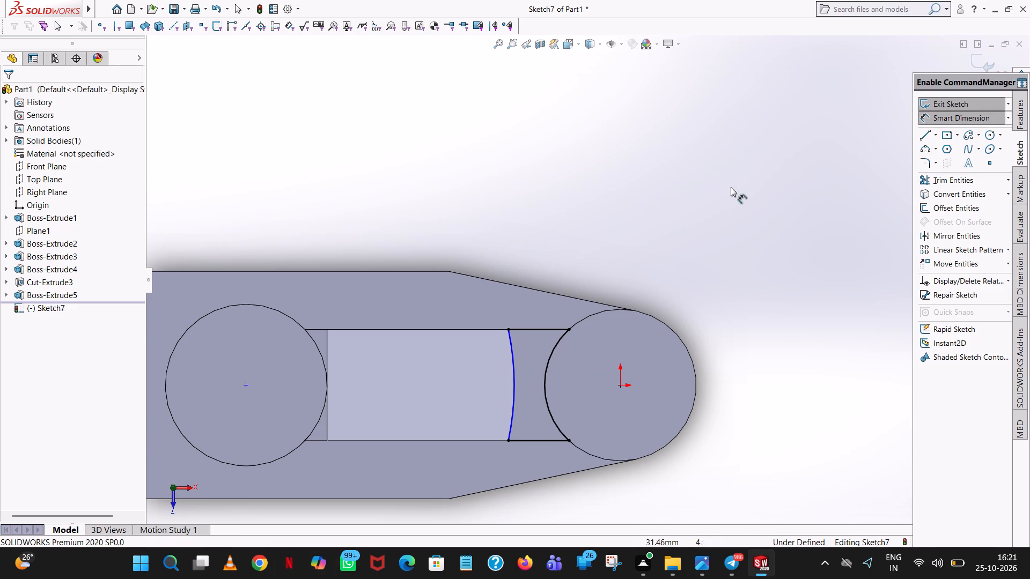
pyautogui.click(516, 366)
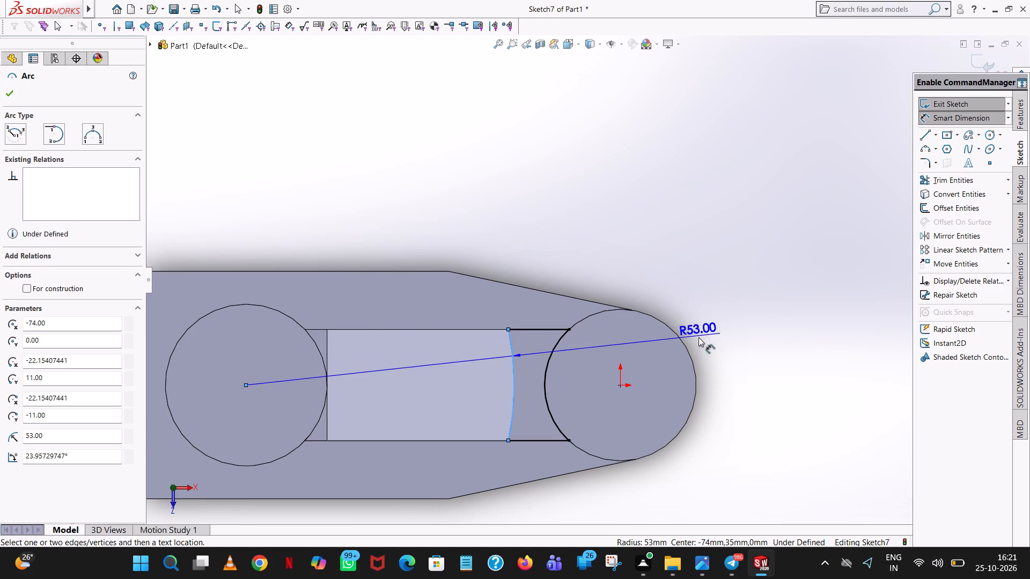
pyautogui.click(778, 363)
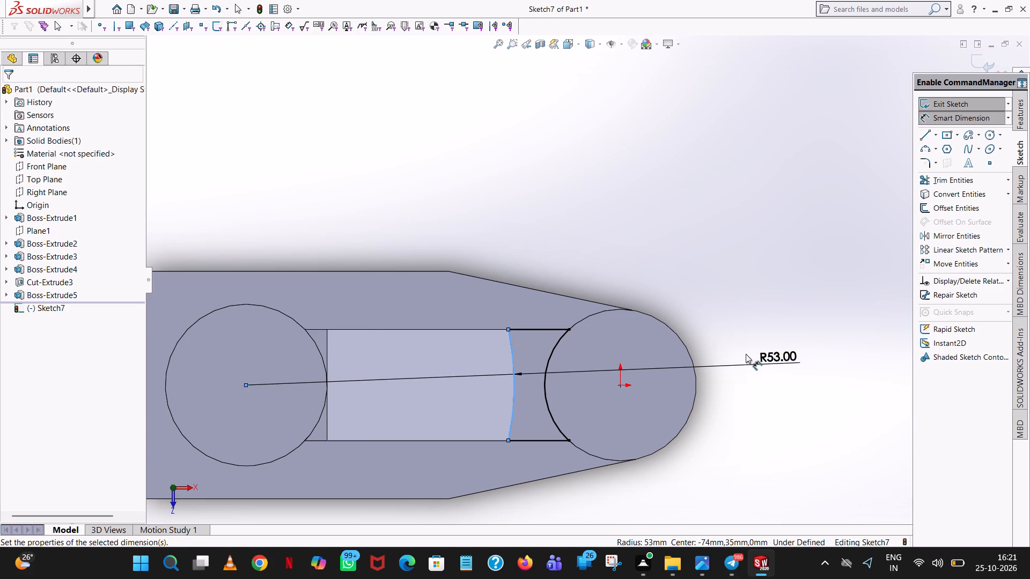
pyautogui.click(734, 344)
pyautogui.click(726, 257)
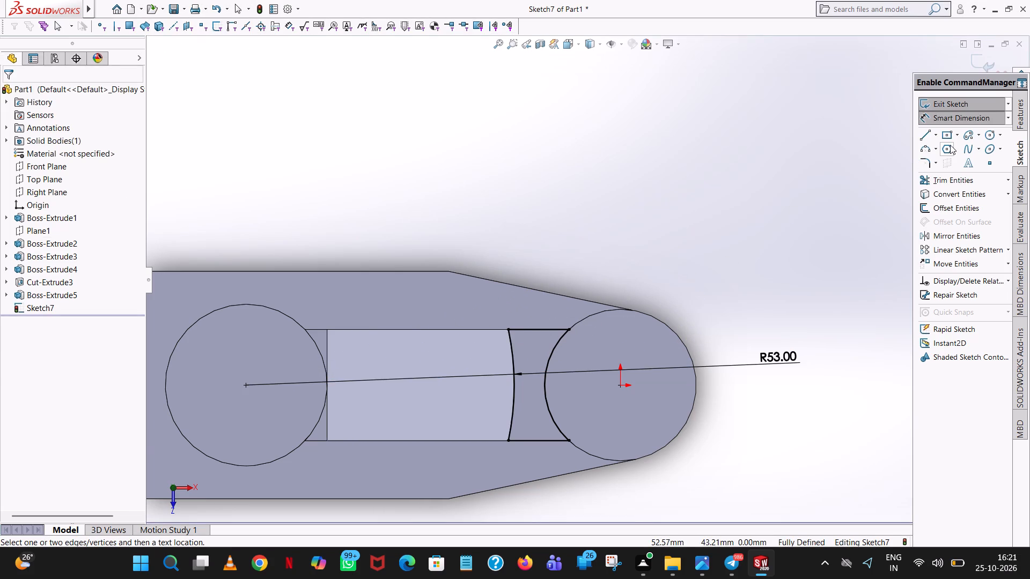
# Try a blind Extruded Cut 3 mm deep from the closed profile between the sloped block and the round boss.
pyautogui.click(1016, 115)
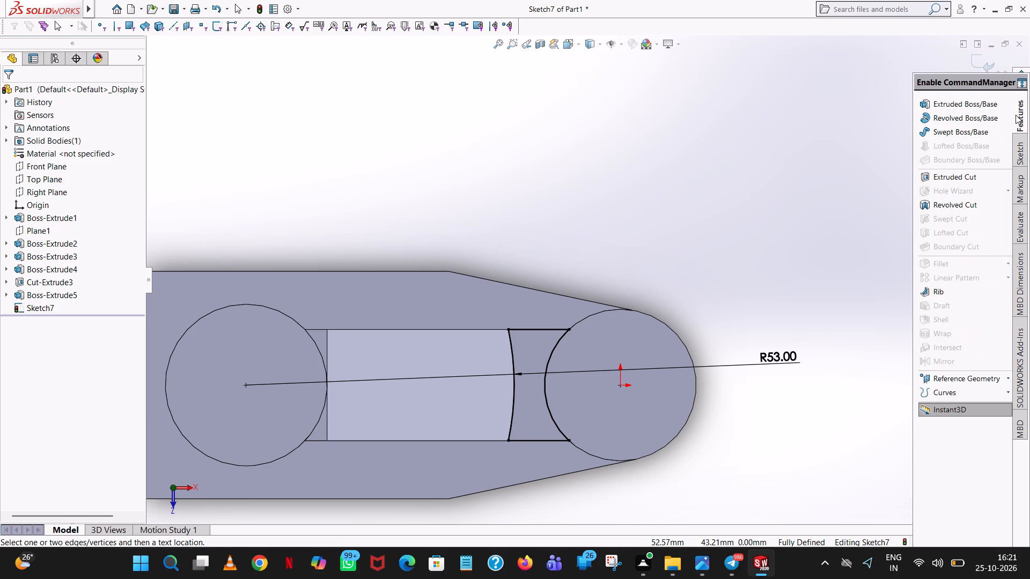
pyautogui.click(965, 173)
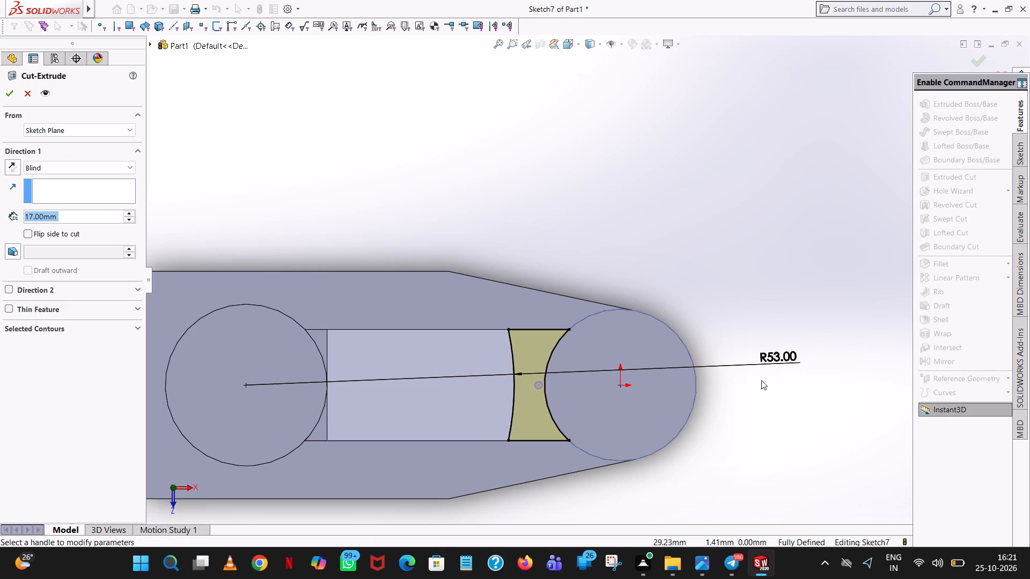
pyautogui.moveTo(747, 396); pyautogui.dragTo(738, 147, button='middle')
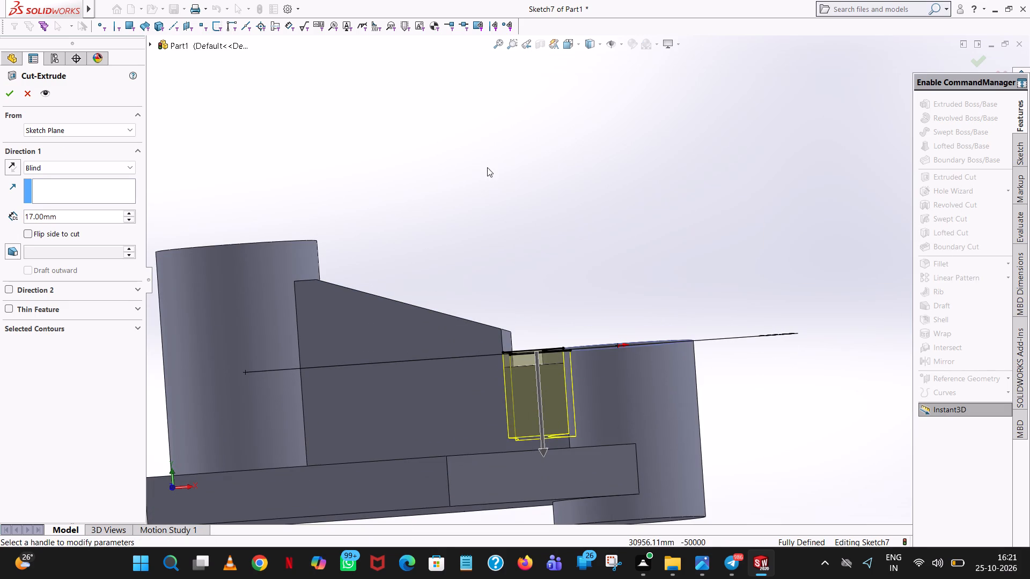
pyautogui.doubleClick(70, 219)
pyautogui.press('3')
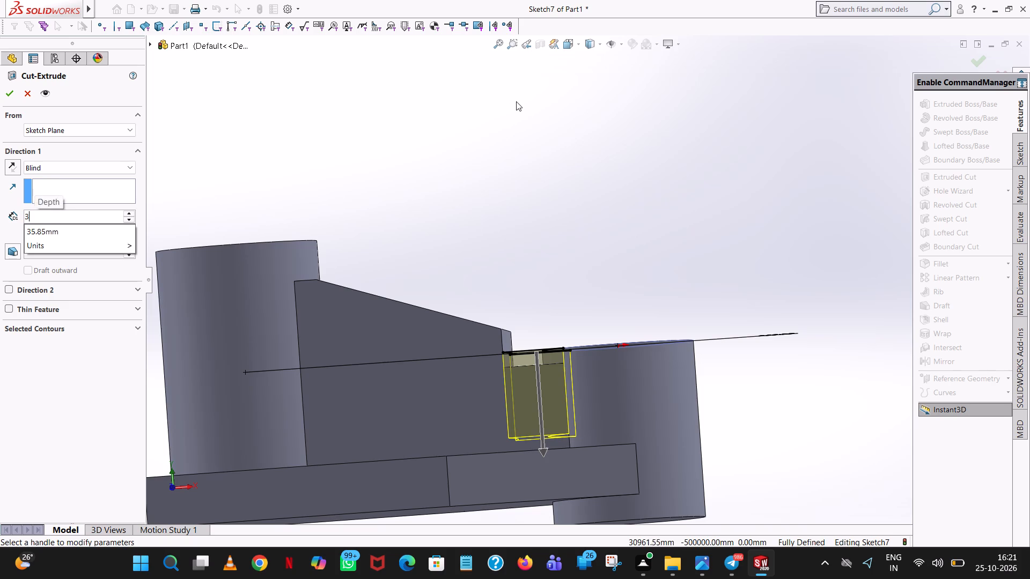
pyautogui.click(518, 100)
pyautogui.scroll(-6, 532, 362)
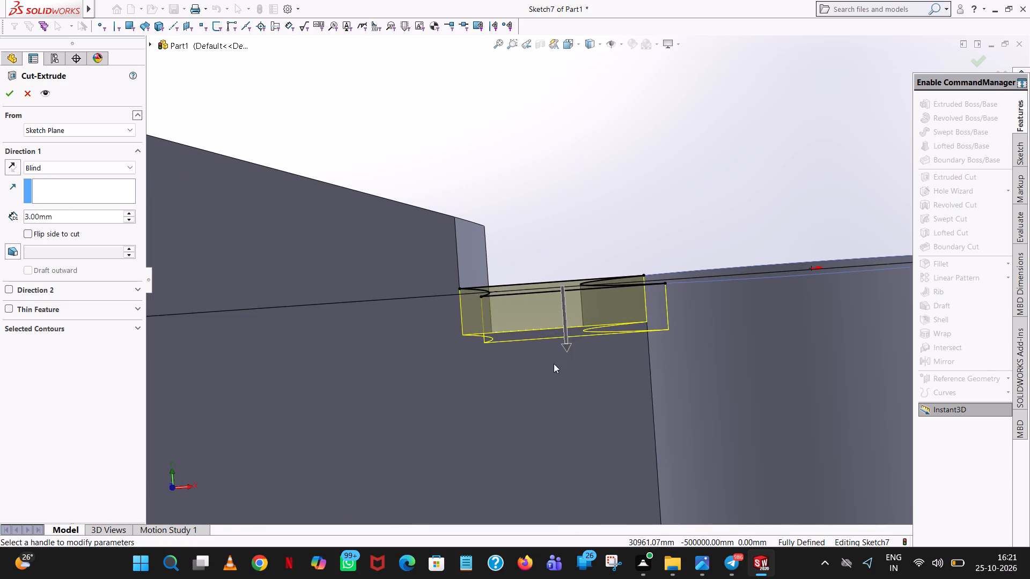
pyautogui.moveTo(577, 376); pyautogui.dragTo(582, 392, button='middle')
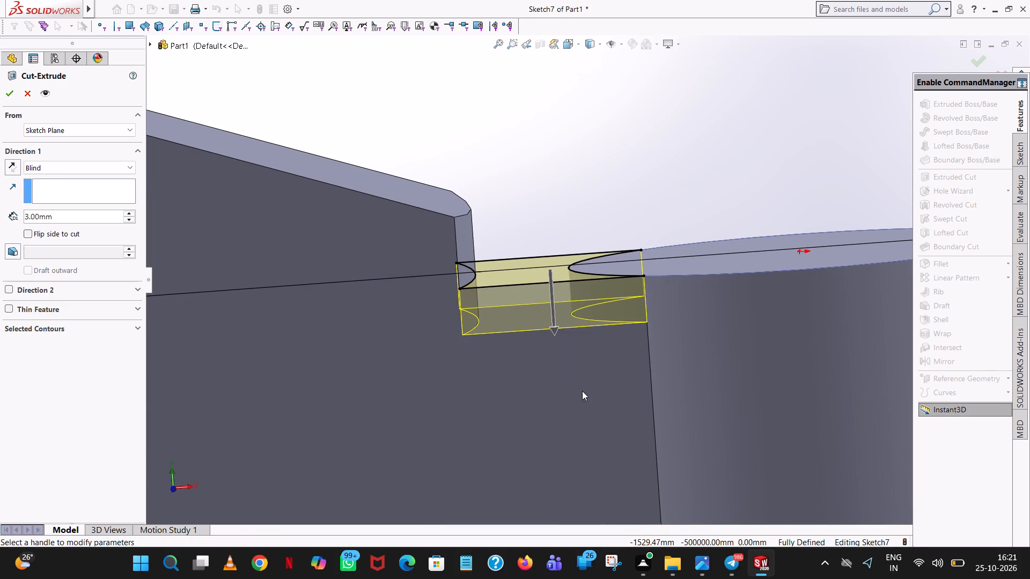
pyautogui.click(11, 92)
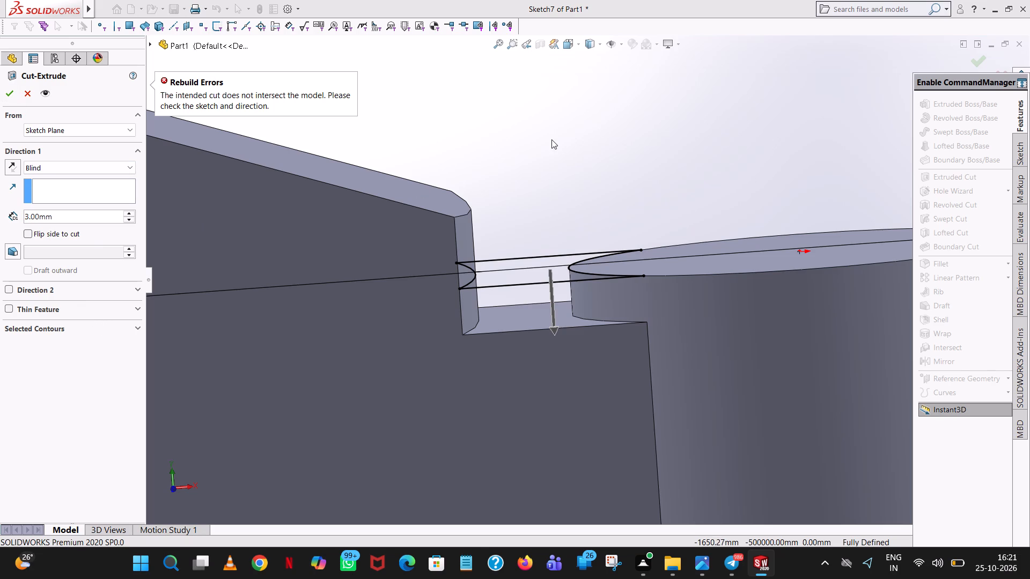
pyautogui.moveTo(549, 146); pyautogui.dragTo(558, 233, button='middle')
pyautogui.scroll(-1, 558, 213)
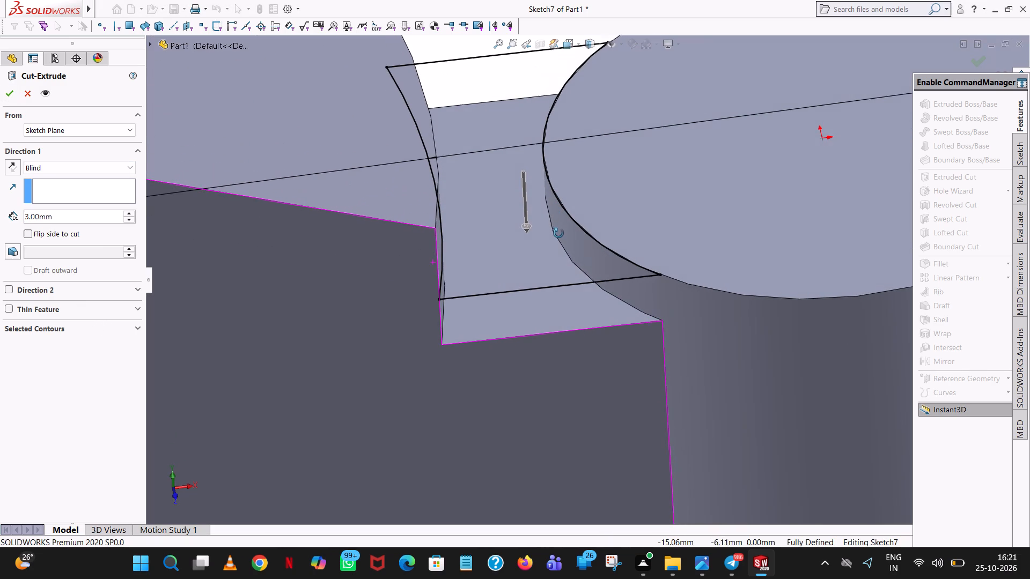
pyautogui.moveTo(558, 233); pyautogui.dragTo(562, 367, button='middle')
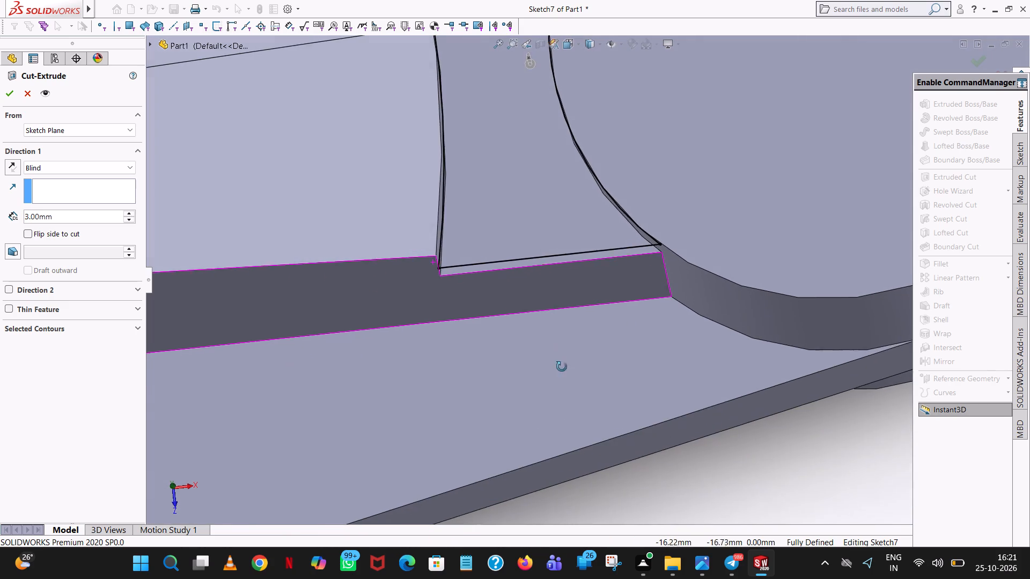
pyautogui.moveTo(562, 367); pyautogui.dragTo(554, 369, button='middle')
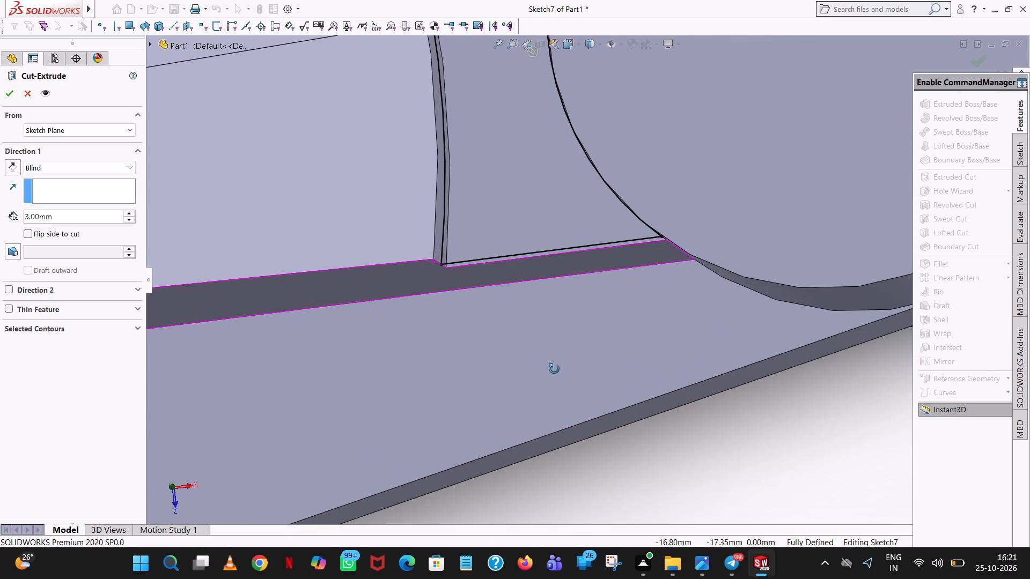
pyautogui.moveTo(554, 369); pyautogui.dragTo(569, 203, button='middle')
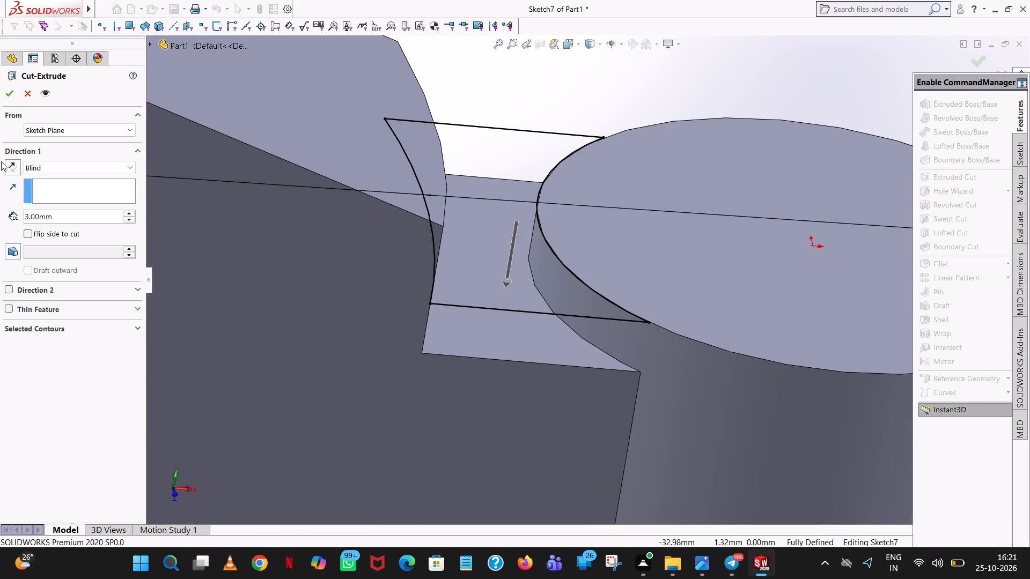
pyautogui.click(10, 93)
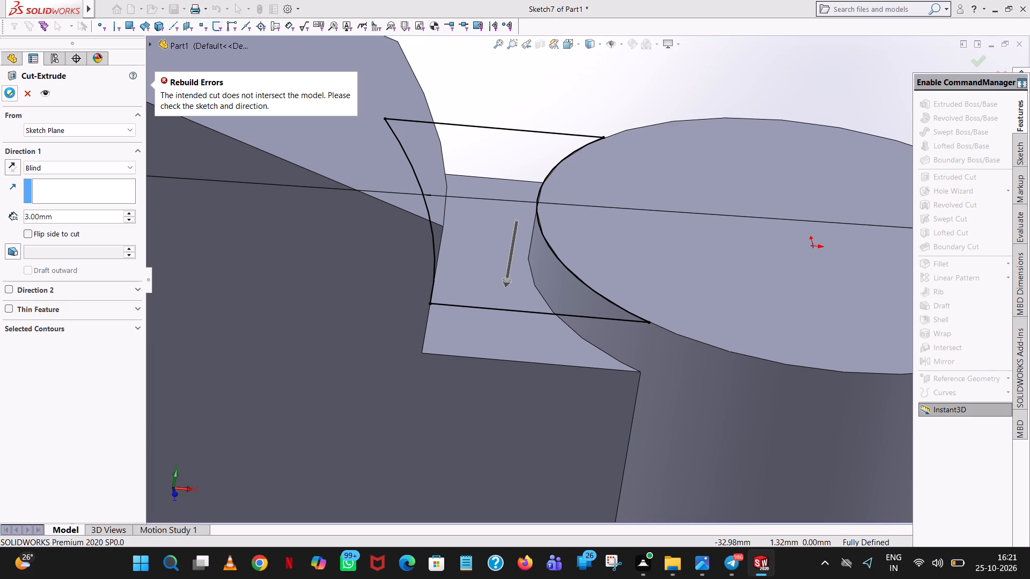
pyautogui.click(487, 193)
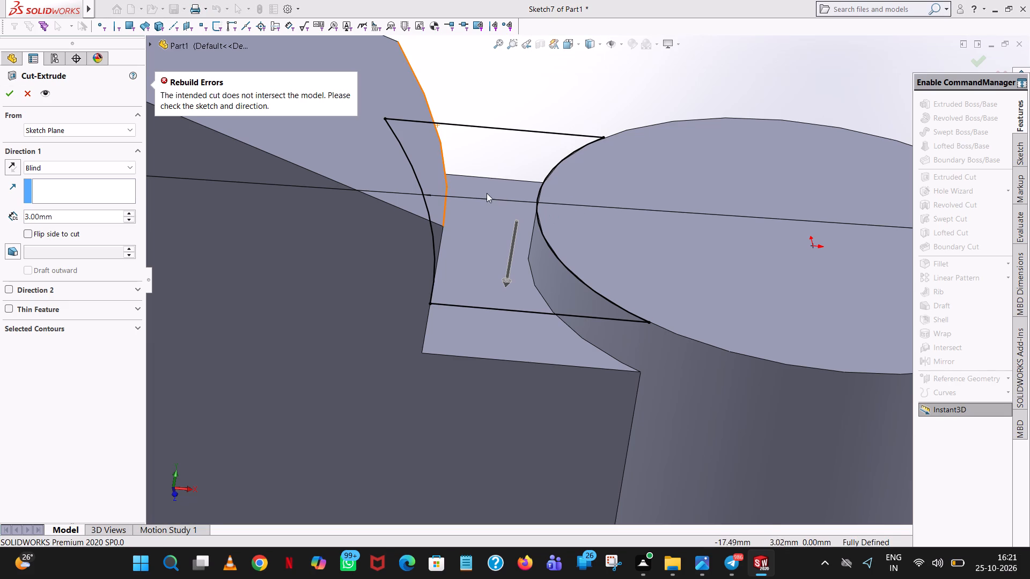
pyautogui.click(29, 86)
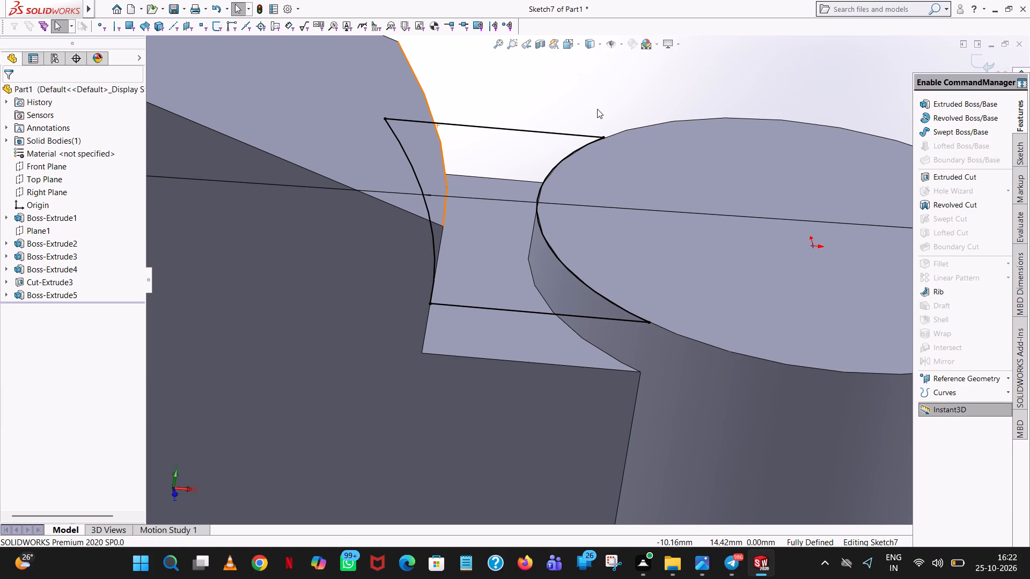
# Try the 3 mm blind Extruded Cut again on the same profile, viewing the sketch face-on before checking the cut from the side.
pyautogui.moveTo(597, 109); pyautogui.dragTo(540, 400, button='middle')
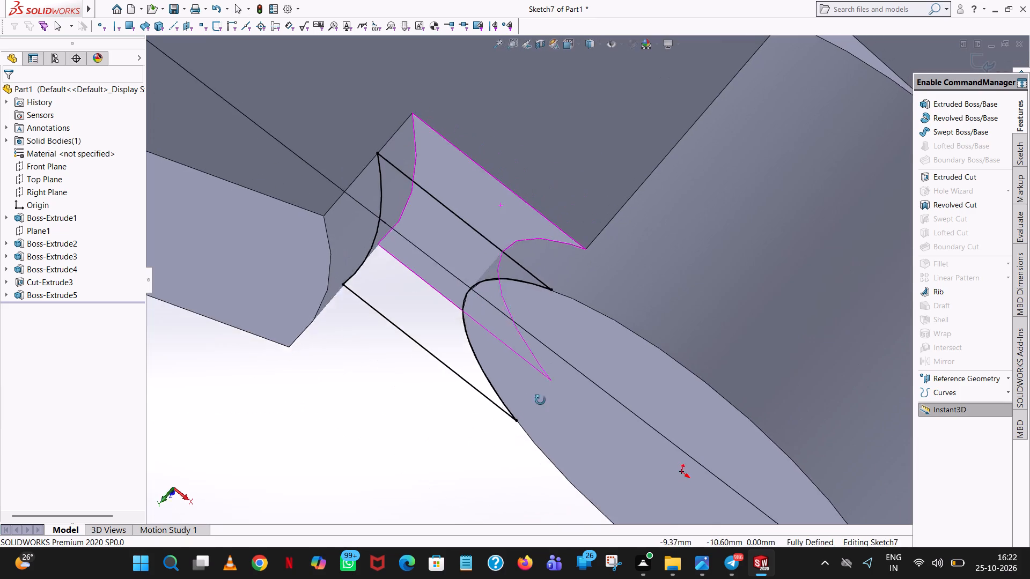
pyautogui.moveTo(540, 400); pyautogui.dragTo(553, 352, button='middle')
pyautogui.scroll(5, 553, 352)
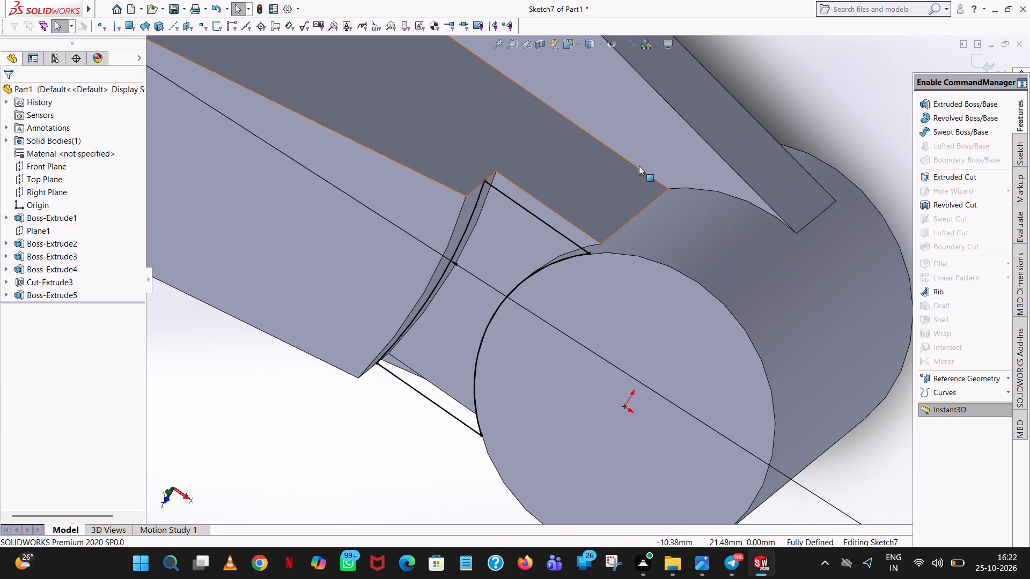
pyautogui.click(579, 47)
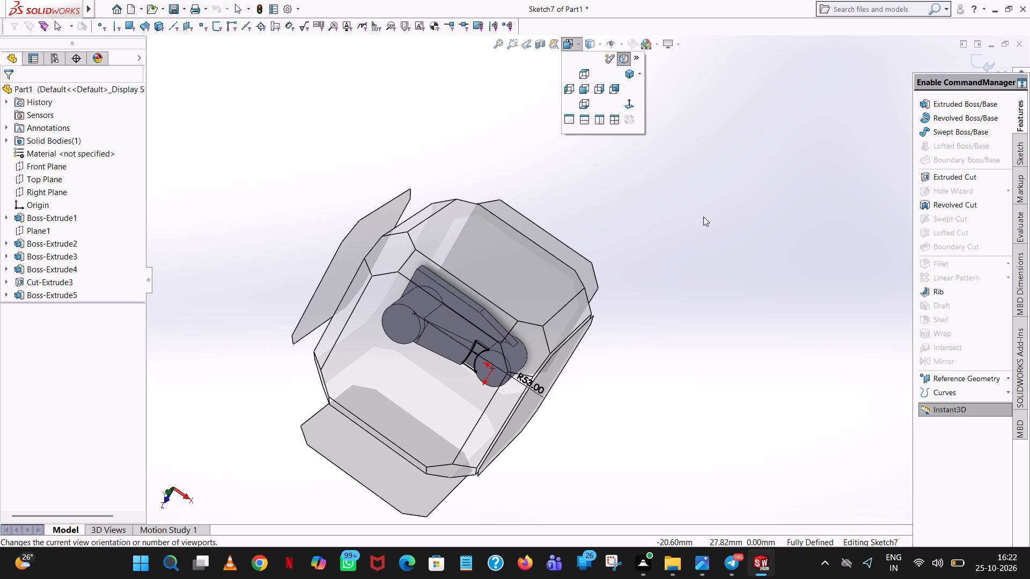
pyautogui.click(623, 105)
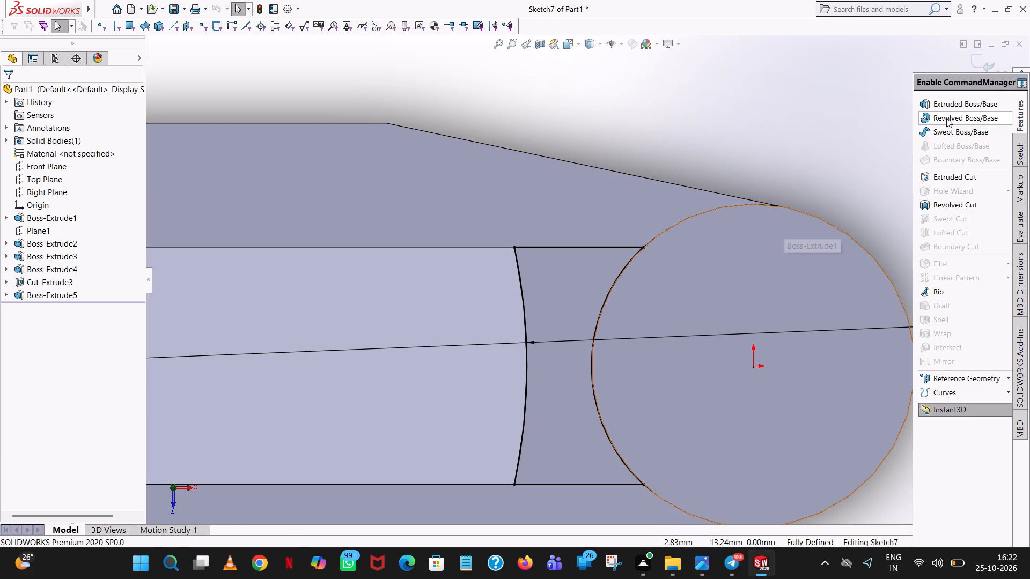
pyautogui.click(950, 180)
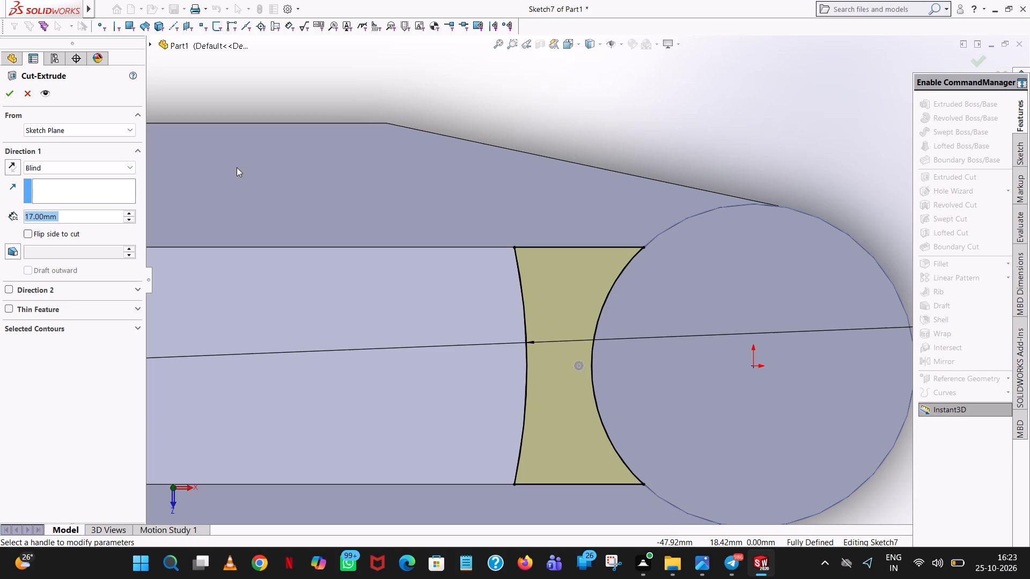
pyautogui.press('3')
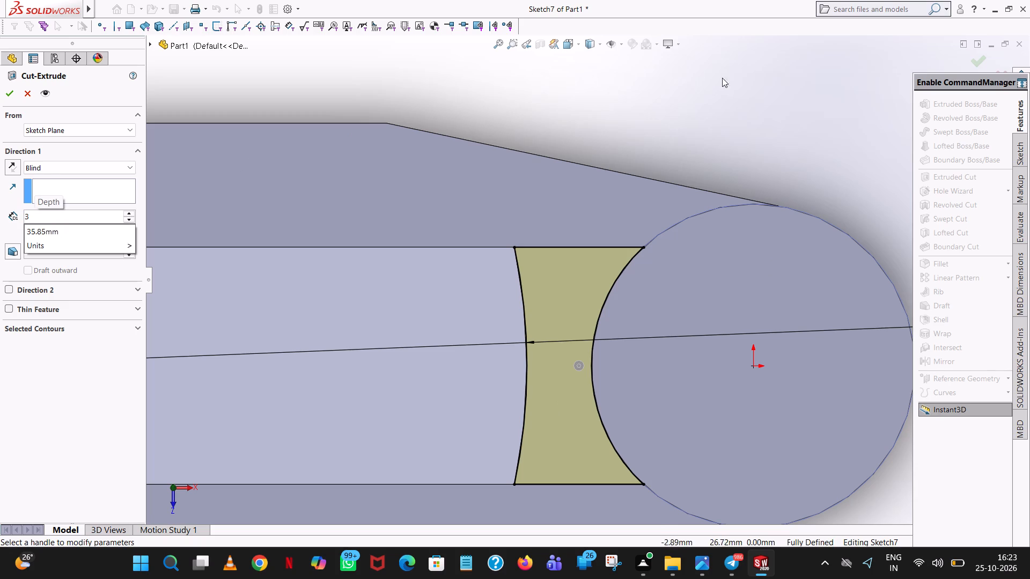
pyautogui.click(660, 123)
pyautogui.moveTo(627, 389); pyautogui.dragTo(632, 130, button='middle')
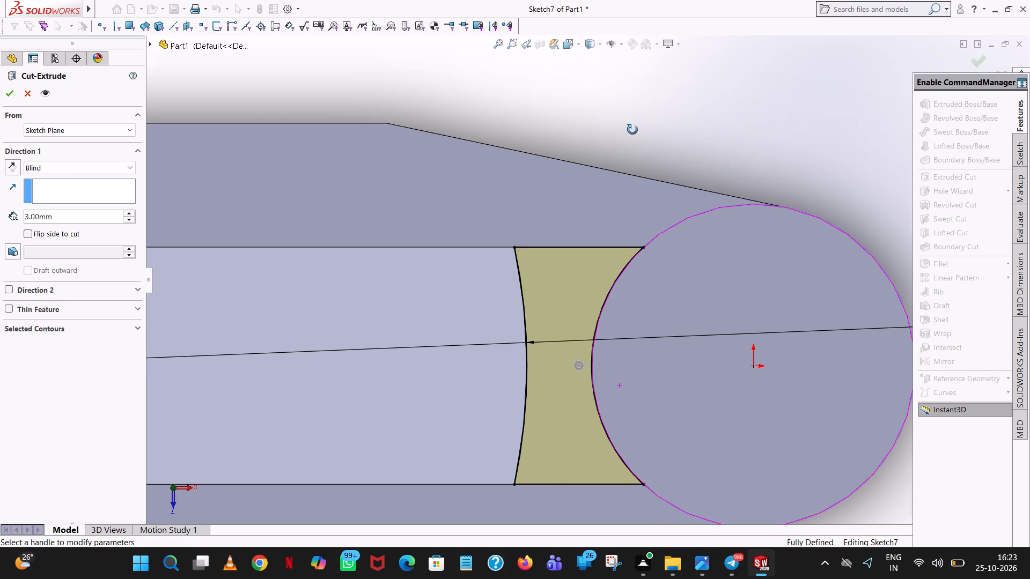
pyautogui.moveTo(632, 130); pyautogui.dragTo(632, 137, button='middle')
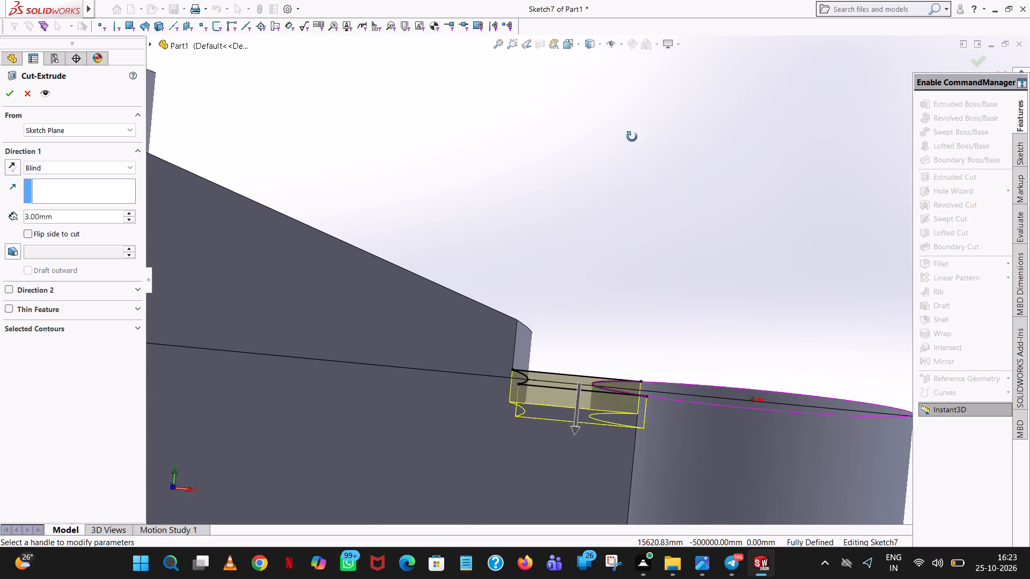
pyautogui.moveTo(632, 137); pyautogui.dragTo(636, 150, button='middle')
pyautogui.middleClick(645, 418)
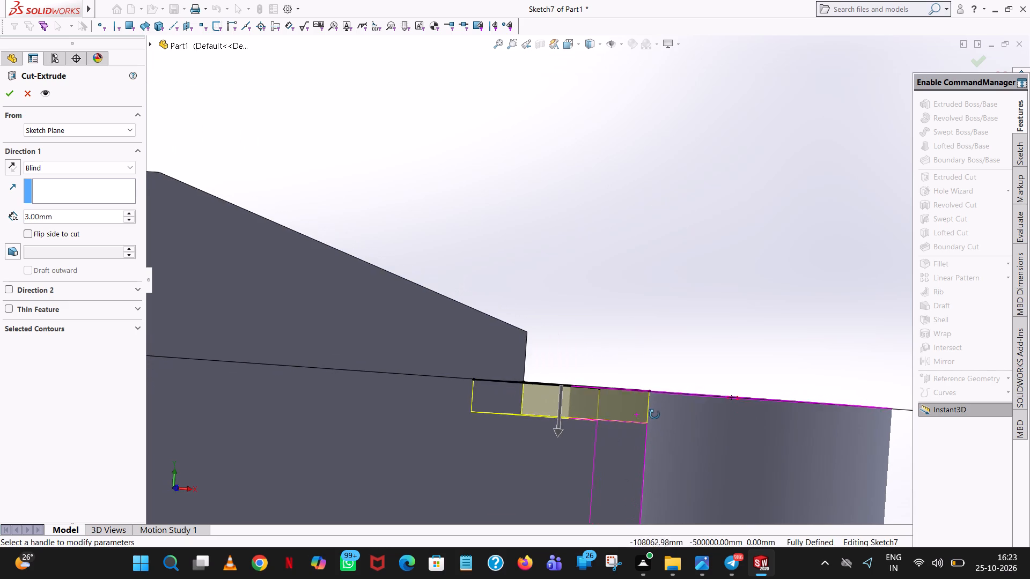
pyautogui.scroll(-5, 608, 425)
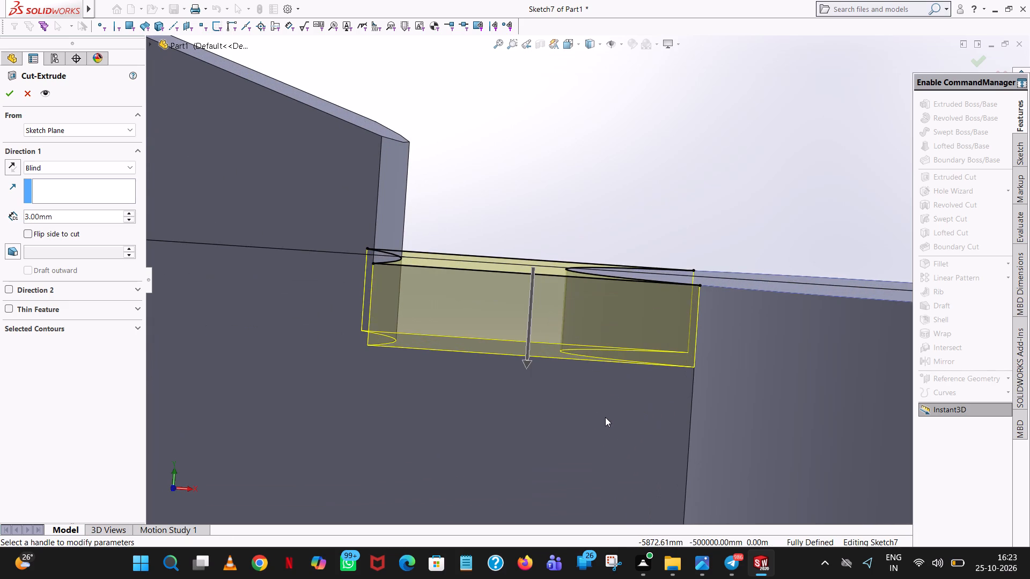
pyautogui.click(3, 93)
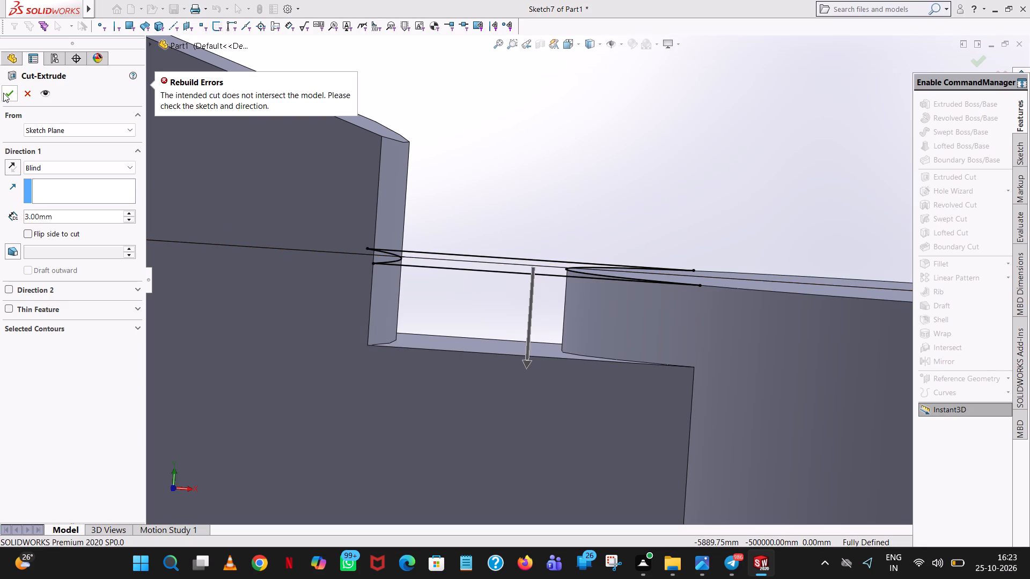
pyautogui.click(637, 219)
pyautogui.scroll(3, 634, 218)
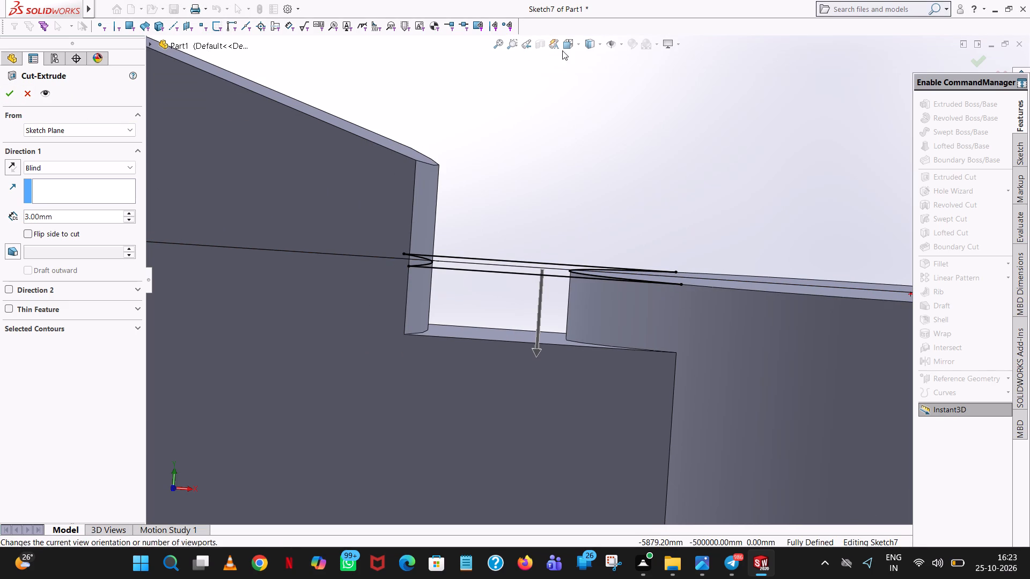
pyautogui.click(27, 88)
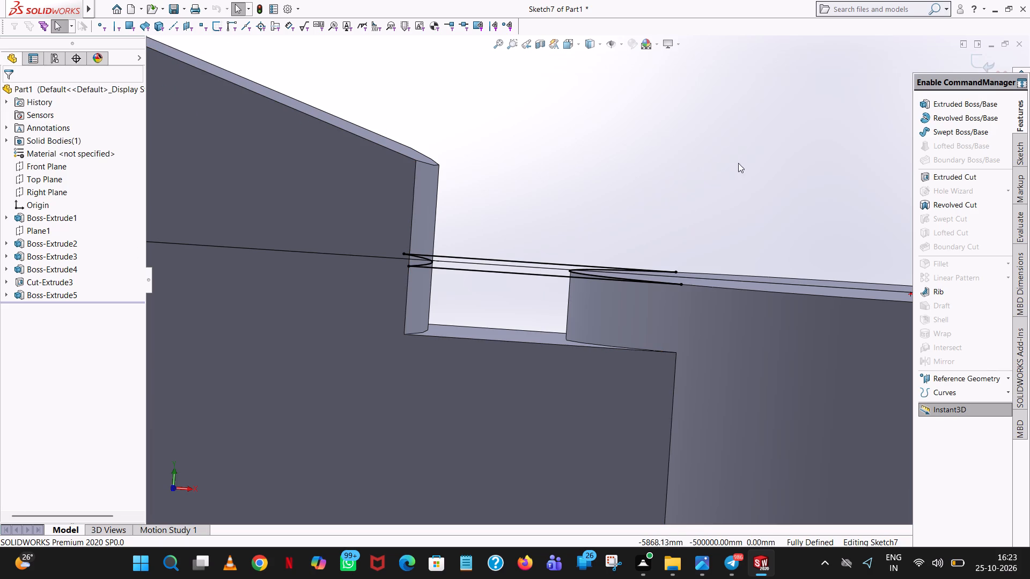
# Trim away all the lines and arcs of the cut profile between the sloped block and the round boss.
pyautogui.click(1015, 153)
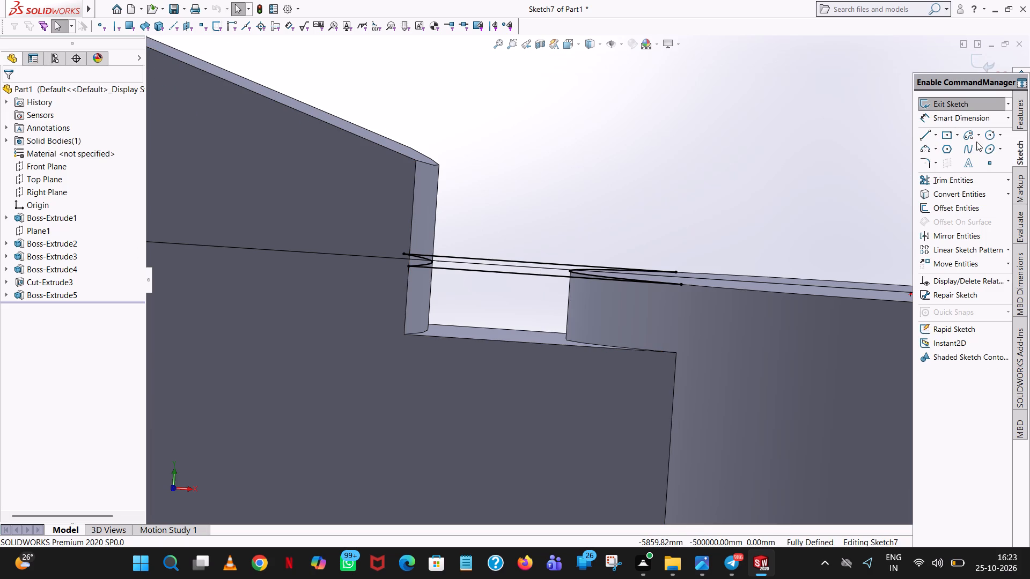
pyautogui.click(938, 173)
pyautogui.click(937, 176)
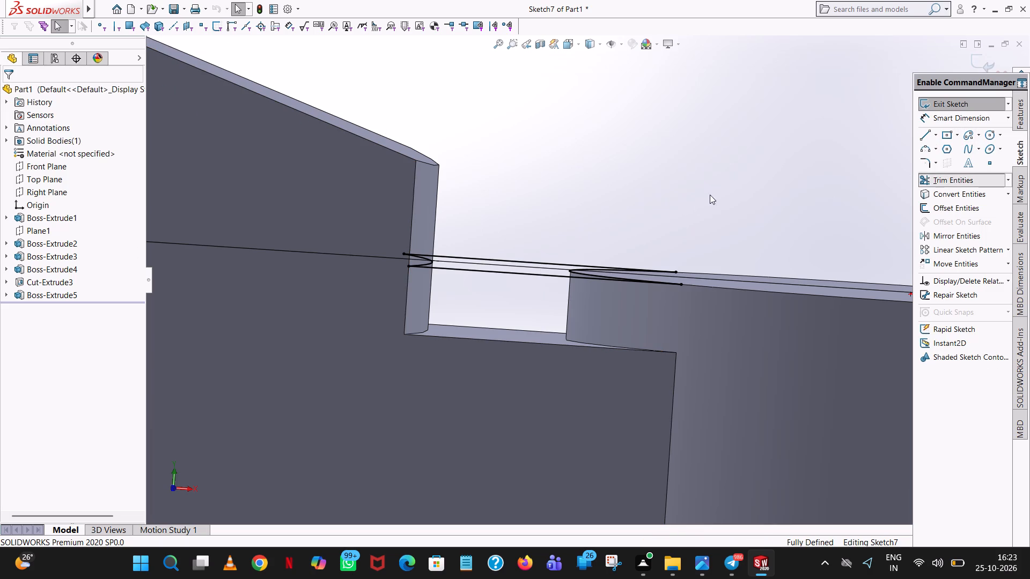
pyautogui.click(599, 273)
pyautogui.click(598, 273)
pyautogui.click(585, 283)
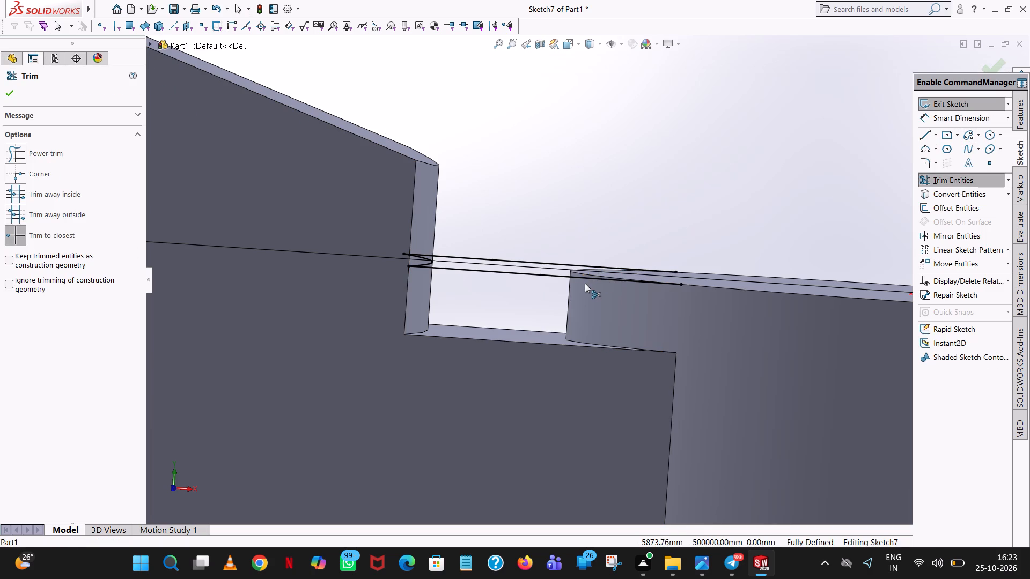
pyautogui.click(585, 278)
pyautogui.click(575, 263)
pyautogui.click(426, 262)
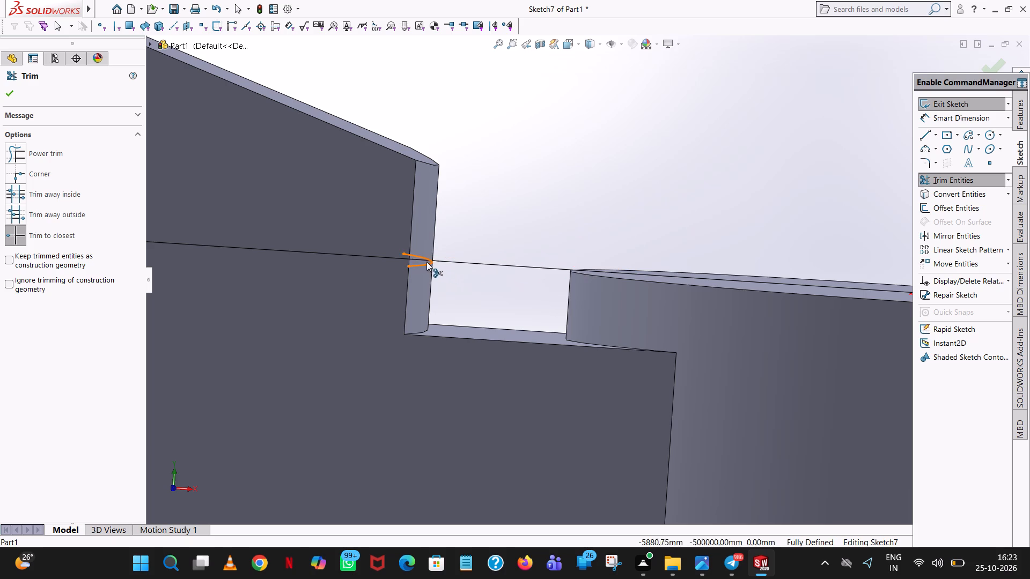
pyautogui.click(11, 95)
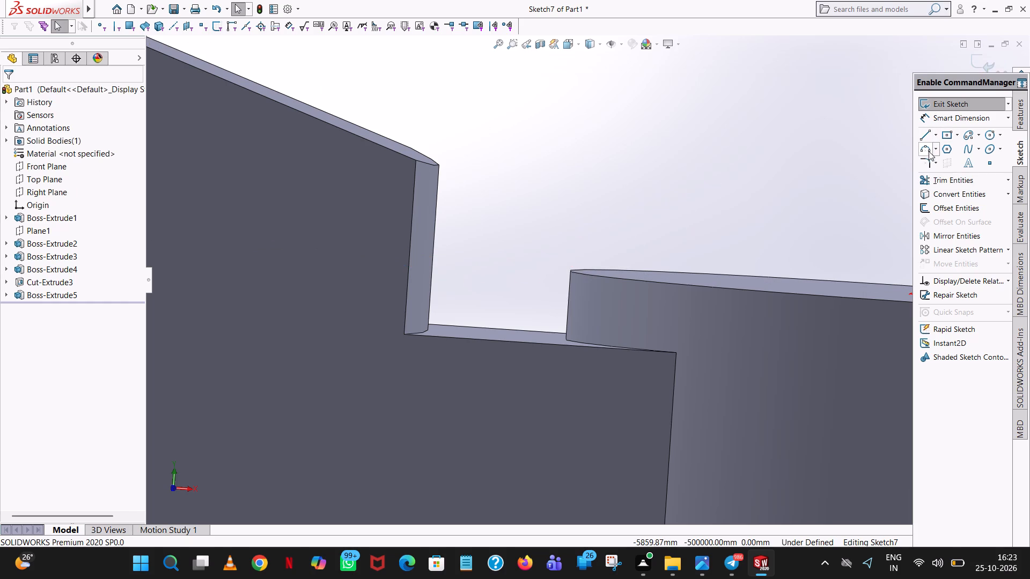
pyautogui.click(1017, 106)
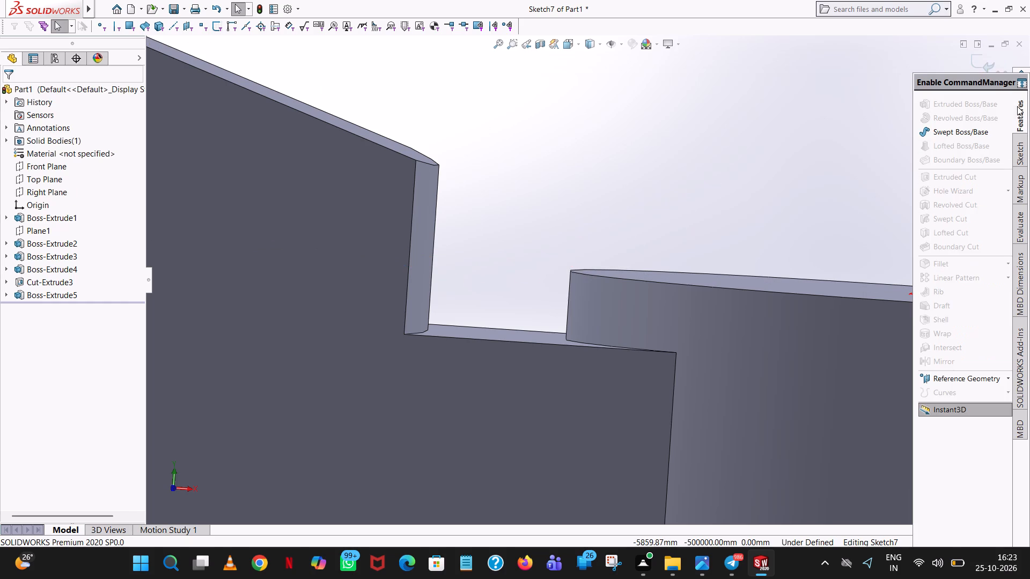
# Exit the emptied cut-profile sketch between the sloped block and the round boss.
pyautogui.click(1014, 147)
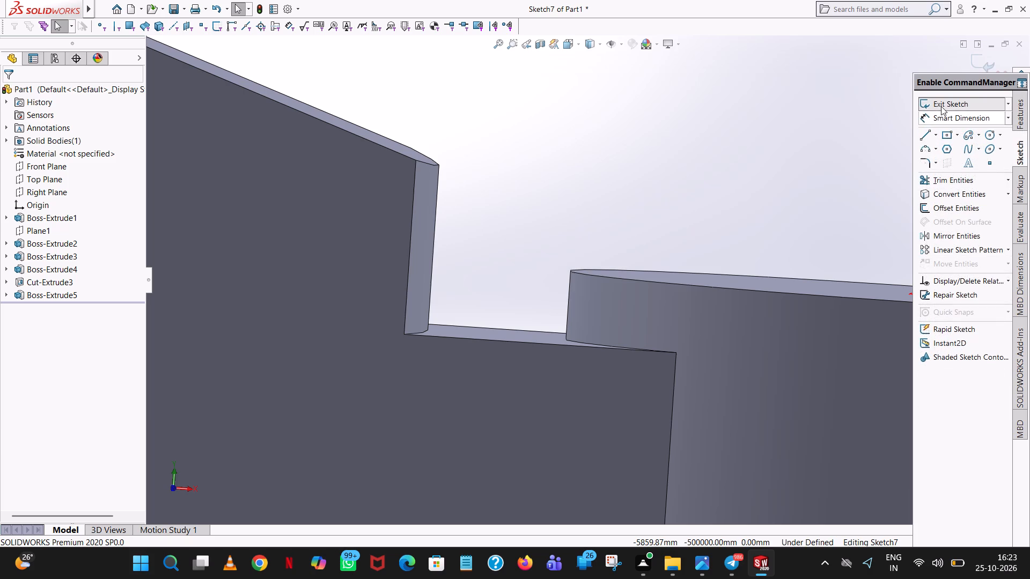
pyautogui.click(941, 102)
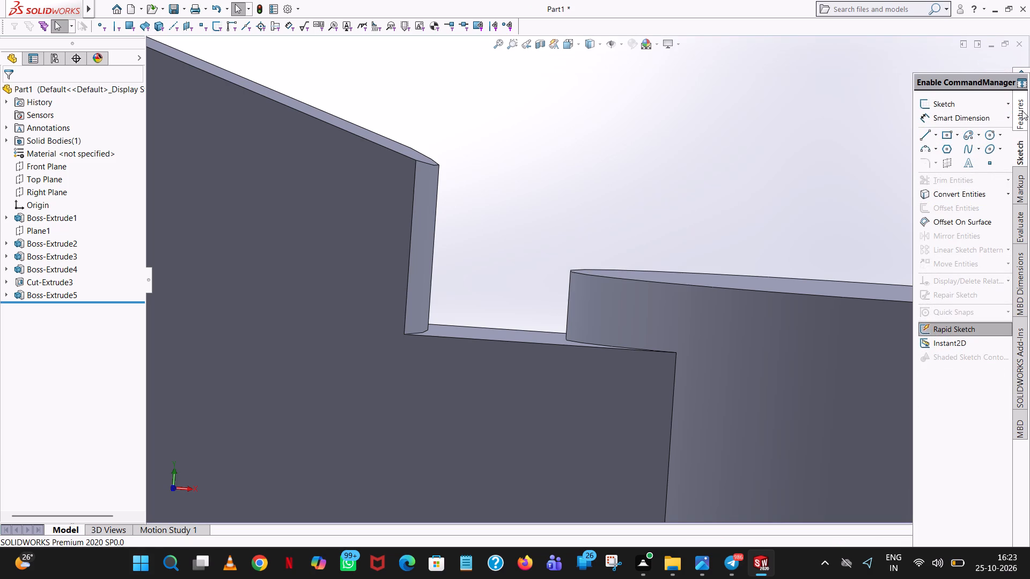
# Check the height between the joining piece's top and the round boss's top with a temporary vertical line sketched on the side face.
pyautogui.click(1022, 122)
pyautogui.click(962, 106)
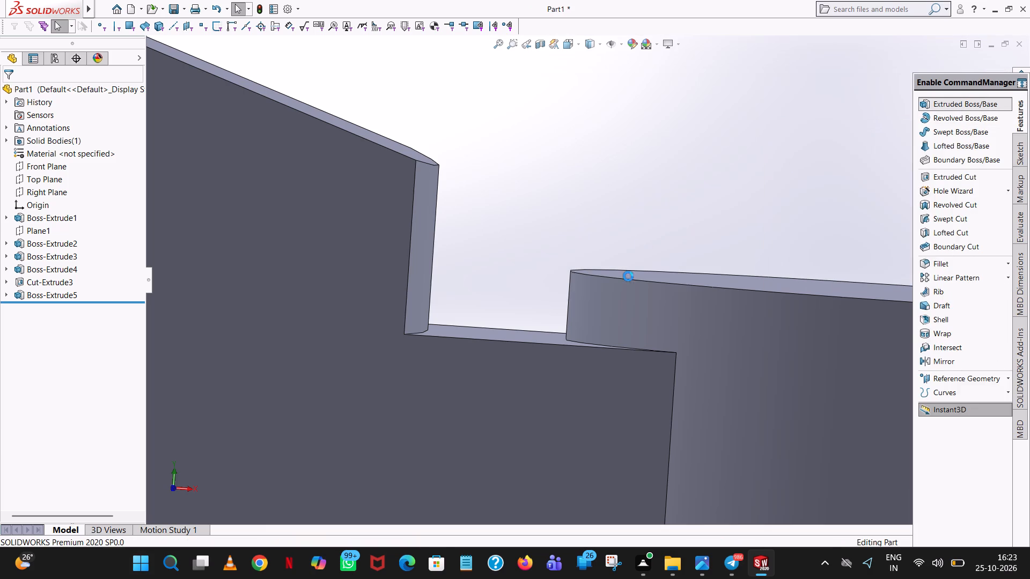
pyautogui.click(579, 358)
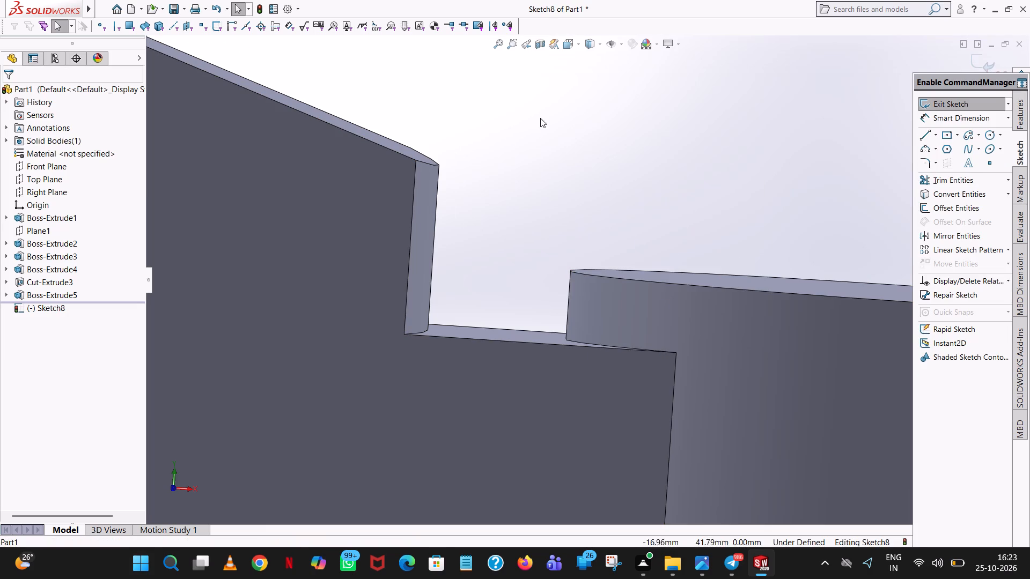
pyautogui.click(577, 46)
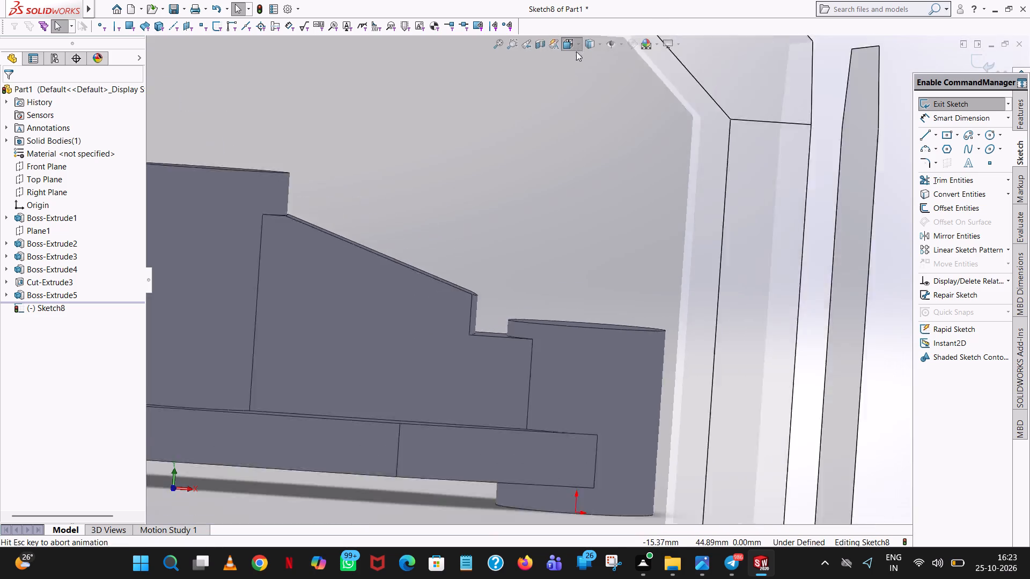
pyautogui.click(624, 101)
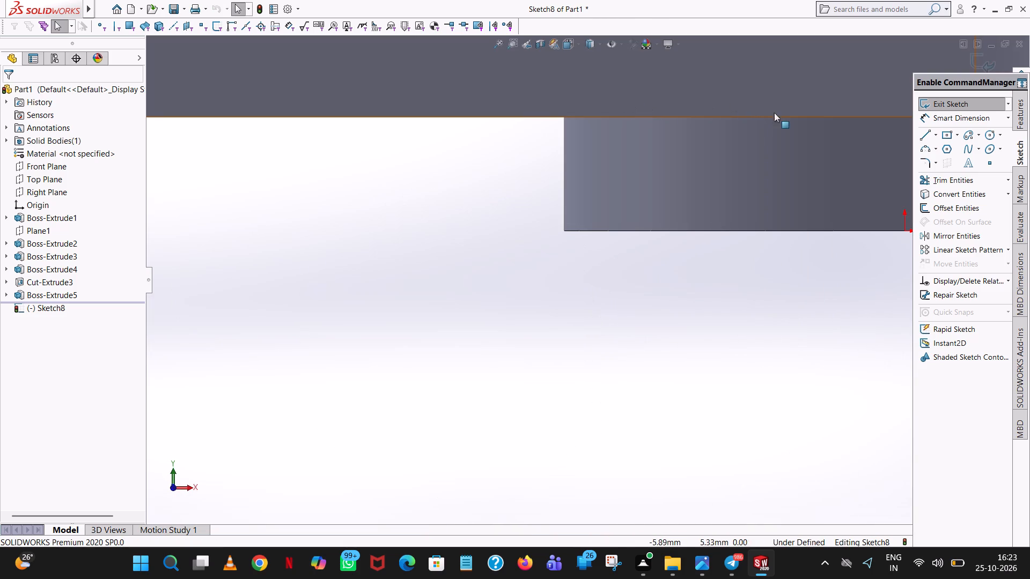
pyautogui.scroll(8, 780, 115)
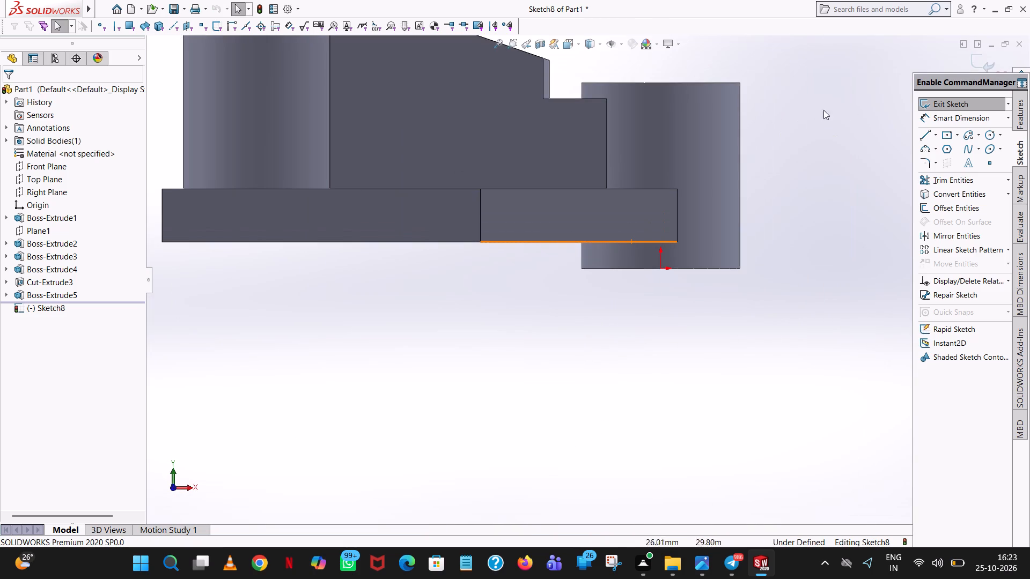
pyautogui.click(923, 138)
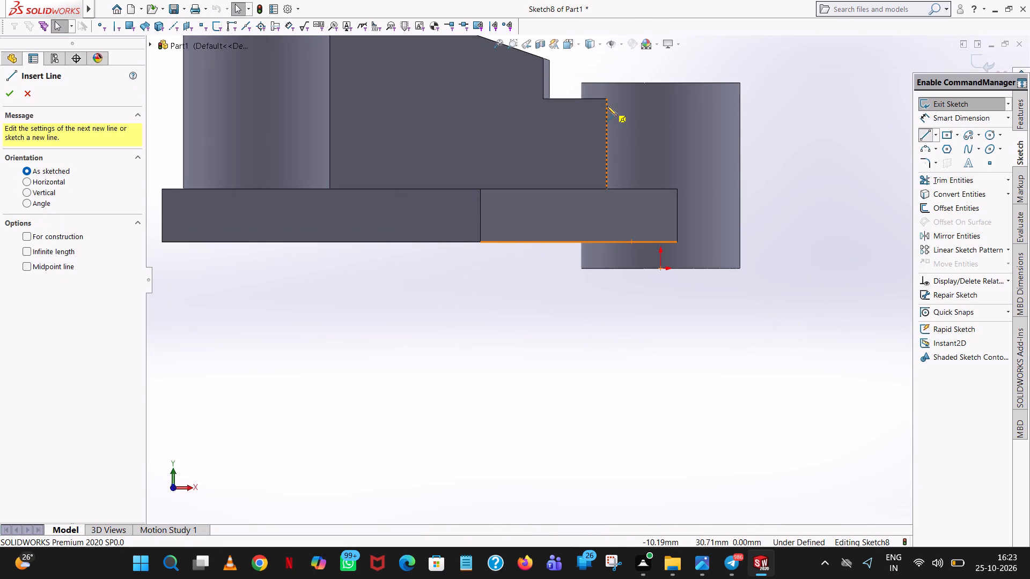
pyautogui.scroll(-8, 607, 102)
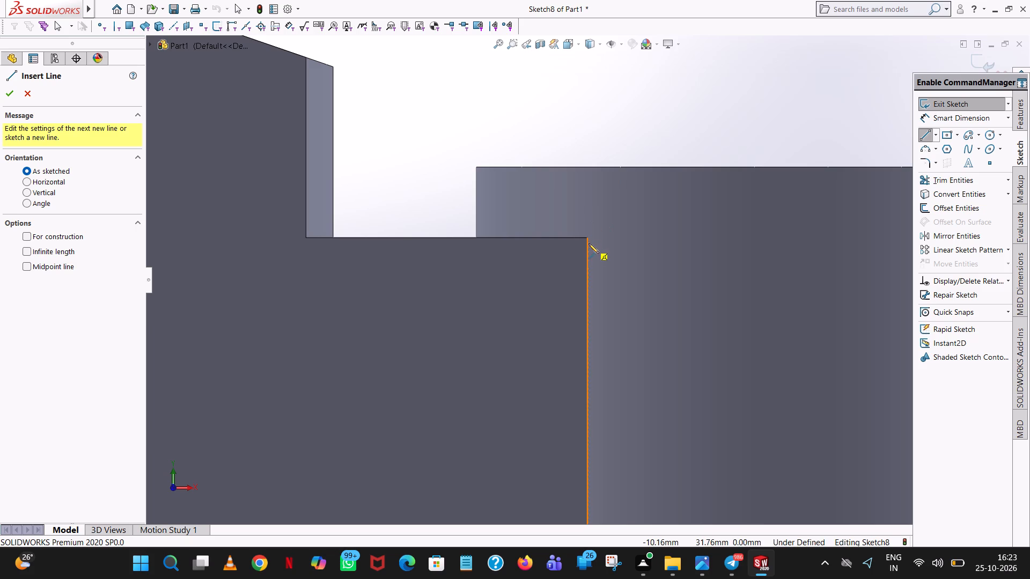
pyautogui.click(588, 238)
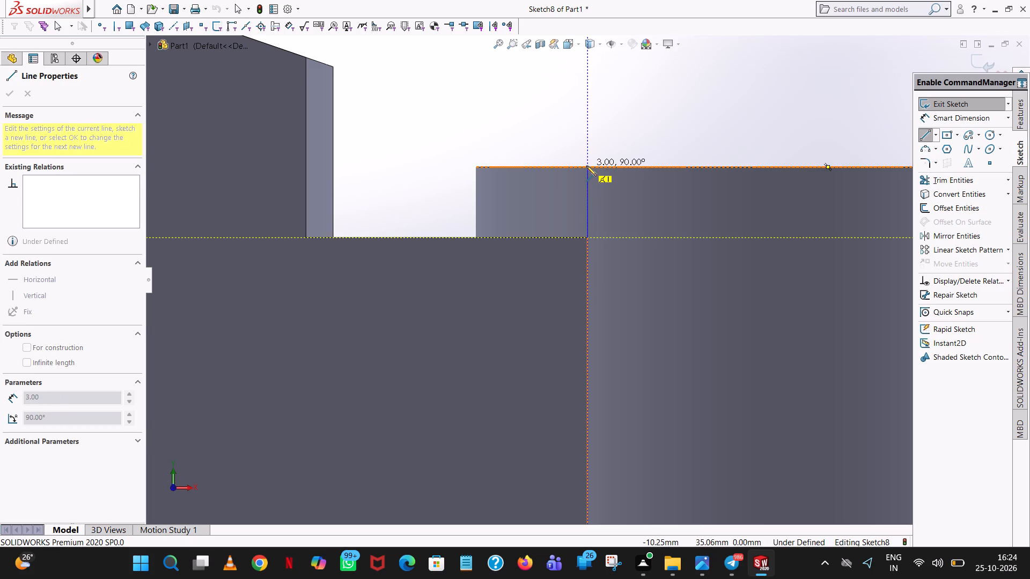
pyautogui.rightClick(586, 166)
pyautogui.click(602, 174)
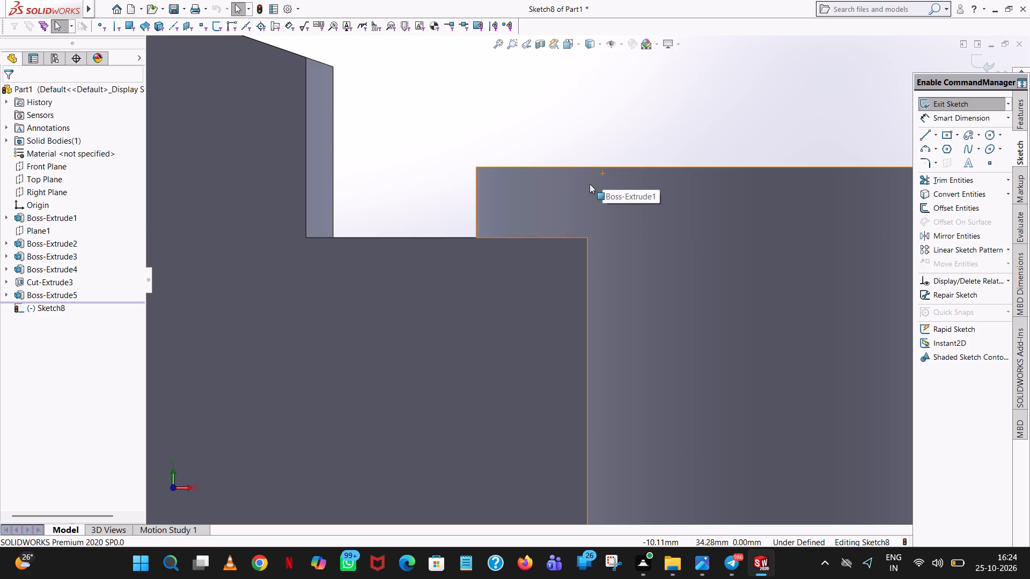
# Examine the stepped transition between the sloped block, the joining piece and the round boss from several angles.
pyautogui.scroll(5, 577, 230)
pyautogui.moveTo(578, 241); pyautogui.dragTo(579, 262, button='middle')
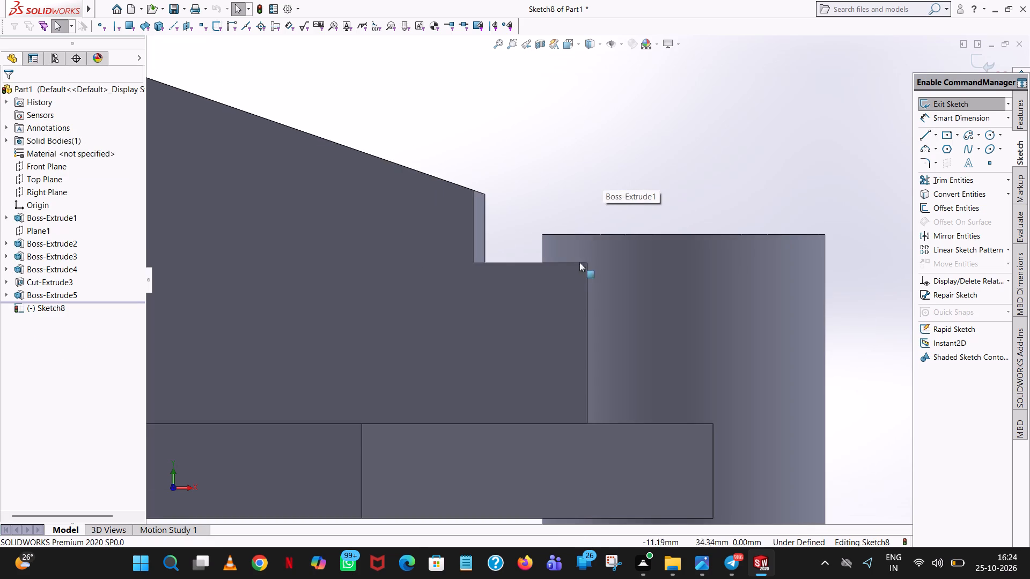
pyautogui.moveTo(579, 262); pyautogui.dragTo(582, 340, button='middle')
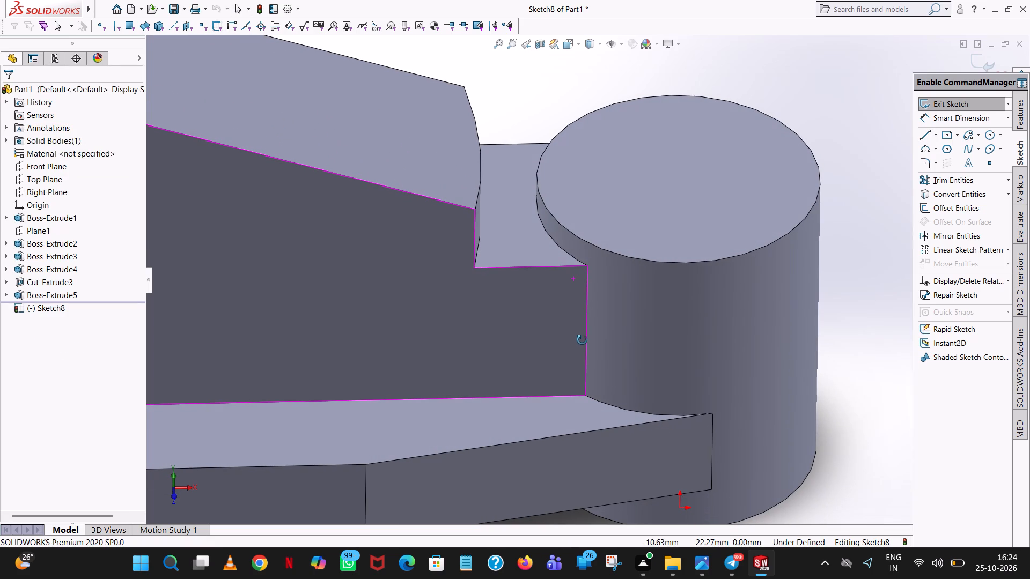
pyautogui.moveTo(582, 340); pyautogui.dragTo(583, 340, button='middle')
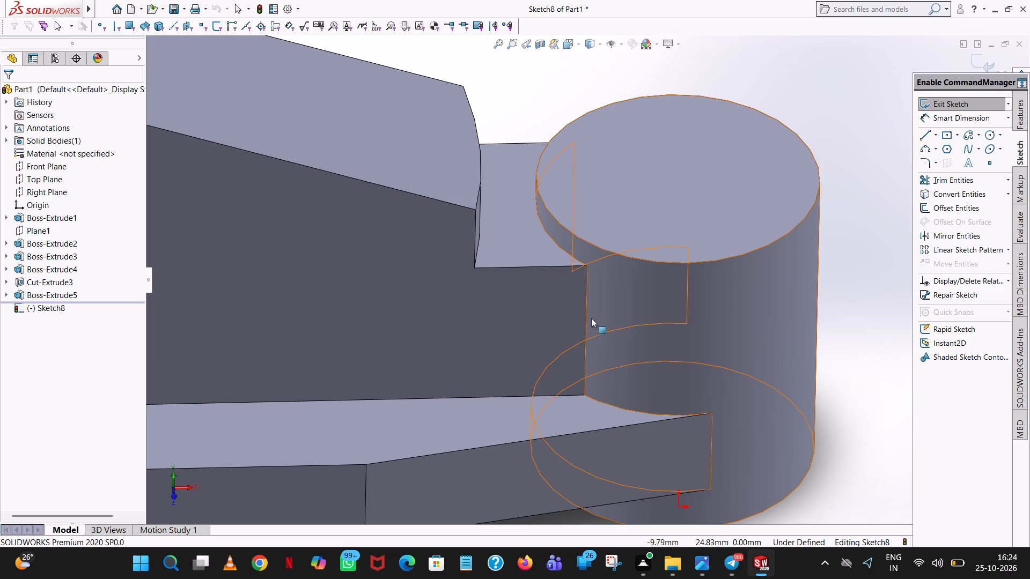
pyautogui.scroll(1, 648, 256)
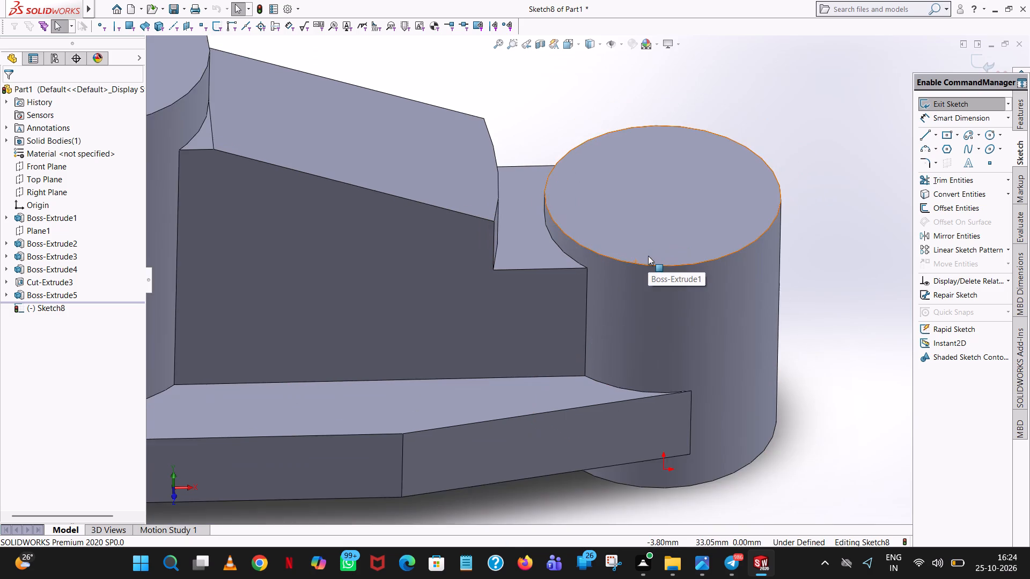
pyautogui.scroll(1, 648, 256)
pyautogui.moveTo(647, 253); pyautogui.dragTo(626, 172, button='middle')
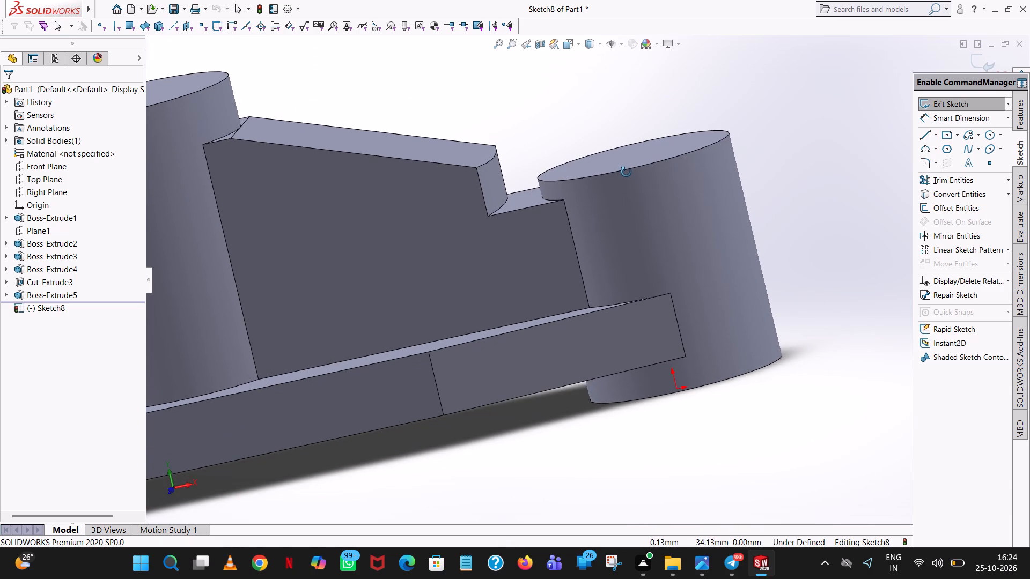
pyautogui.moveTo(626, 172); pyautogui.dragTo(634, 207, button='middle')
pyautogui.scroll(1, 647, 227)
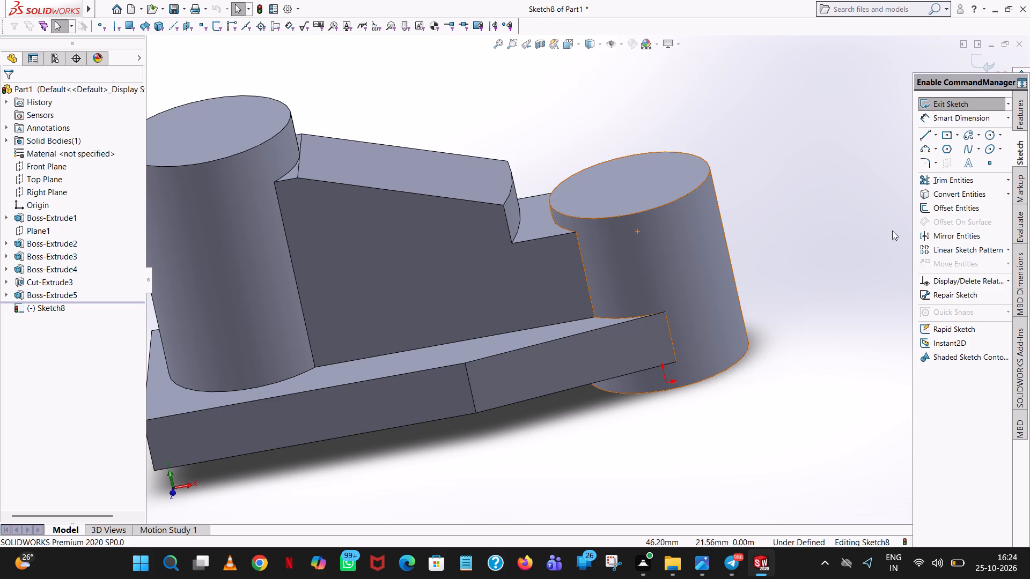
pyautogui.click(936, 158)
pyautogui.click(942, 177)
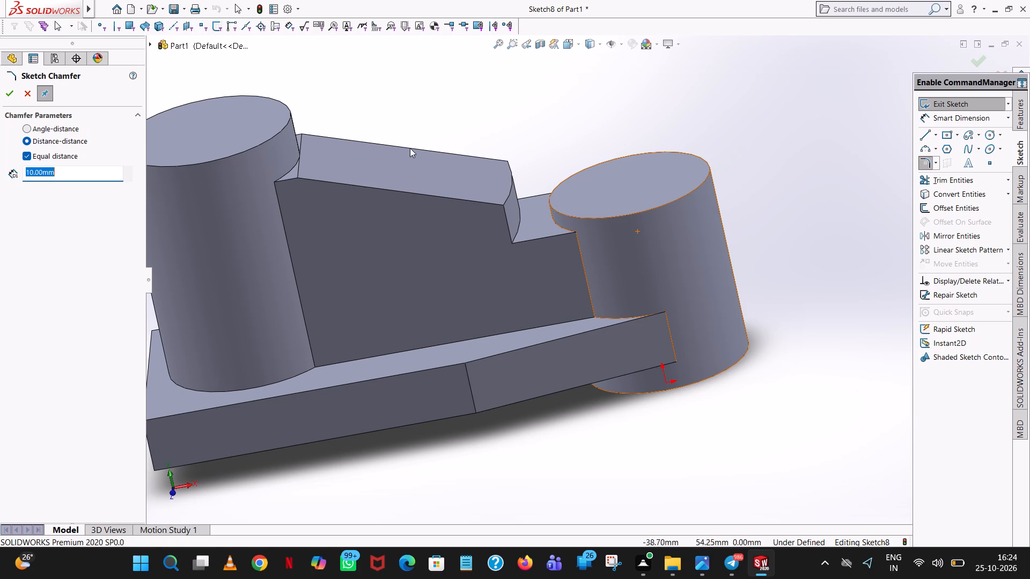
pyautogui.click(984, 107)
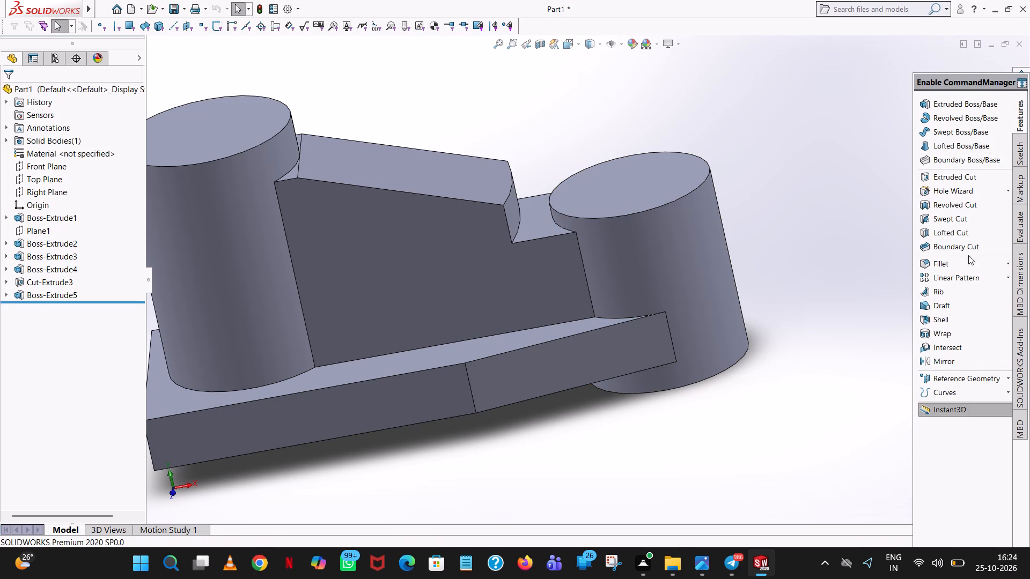
# Chamfer the top face of the round boss next to the joining piece by 2 mm at 45°.
pyautogui.click(1006, 262)
pyautogui.click(994, 275)
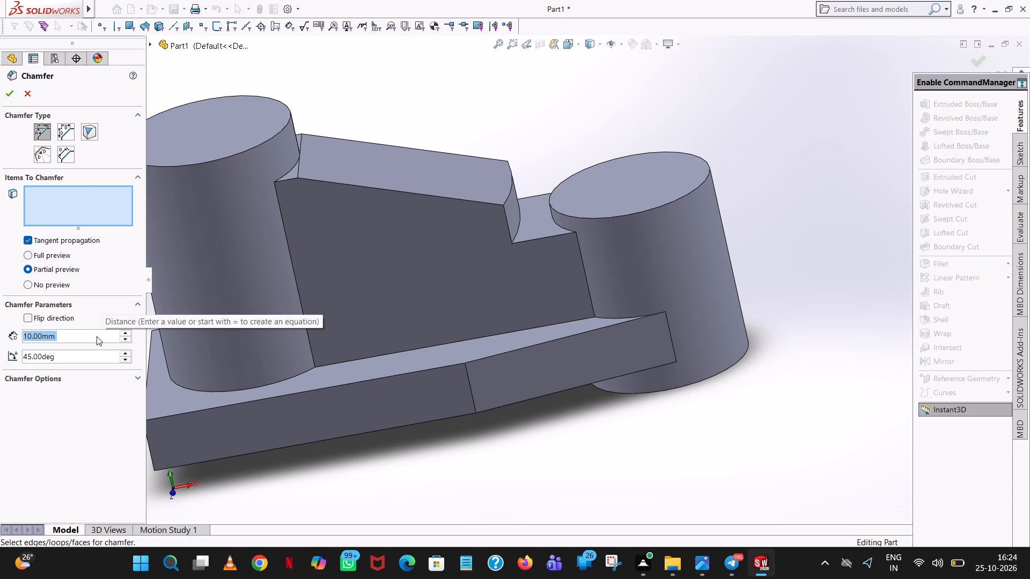
pyautogui.press('2')
pyautogui.click(585, 109)
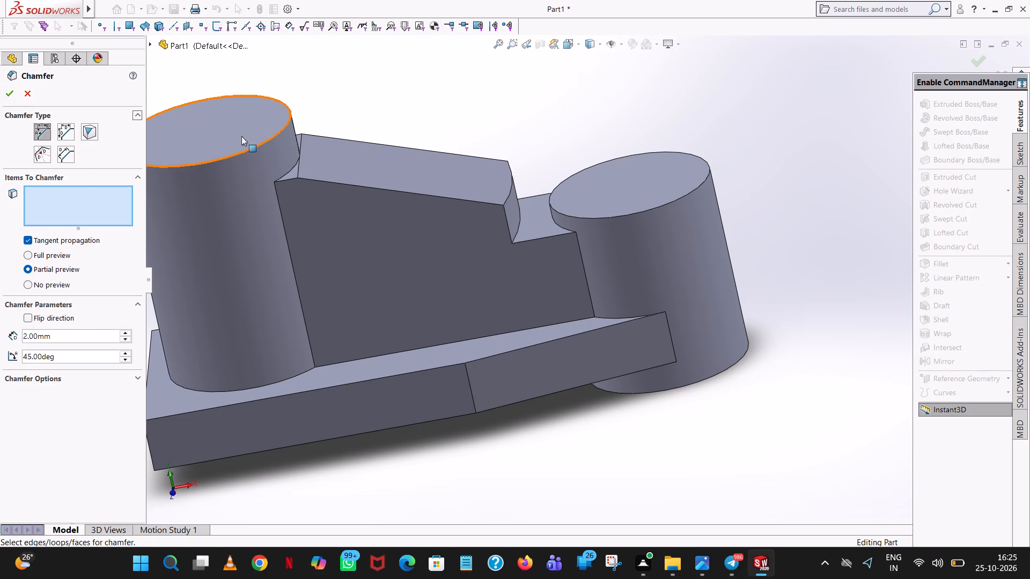
pyautogui.click(583, 216)
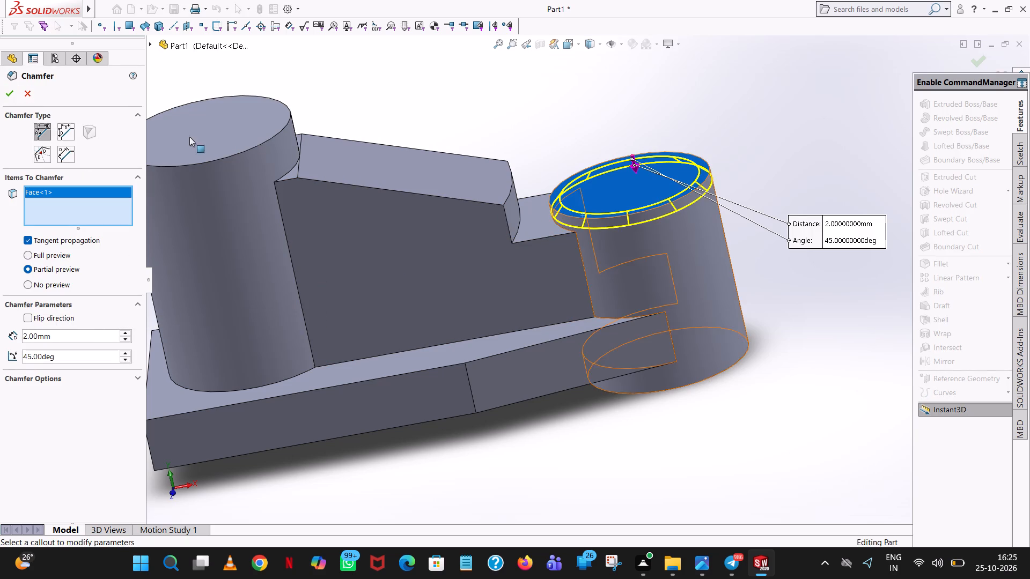
pyautogui.click(11, 93)
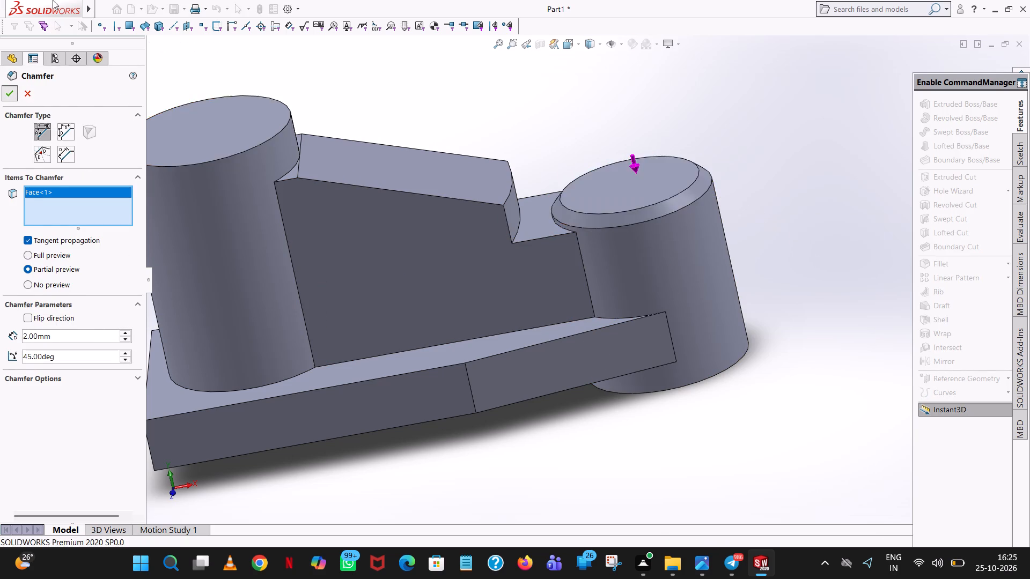
# Chamfer the bottom circular edge of the same round boss by 2 mm at 45°.
pyautogui.moveTo(656, 340); pyautogui.dragTo(648, 321, button='middle')
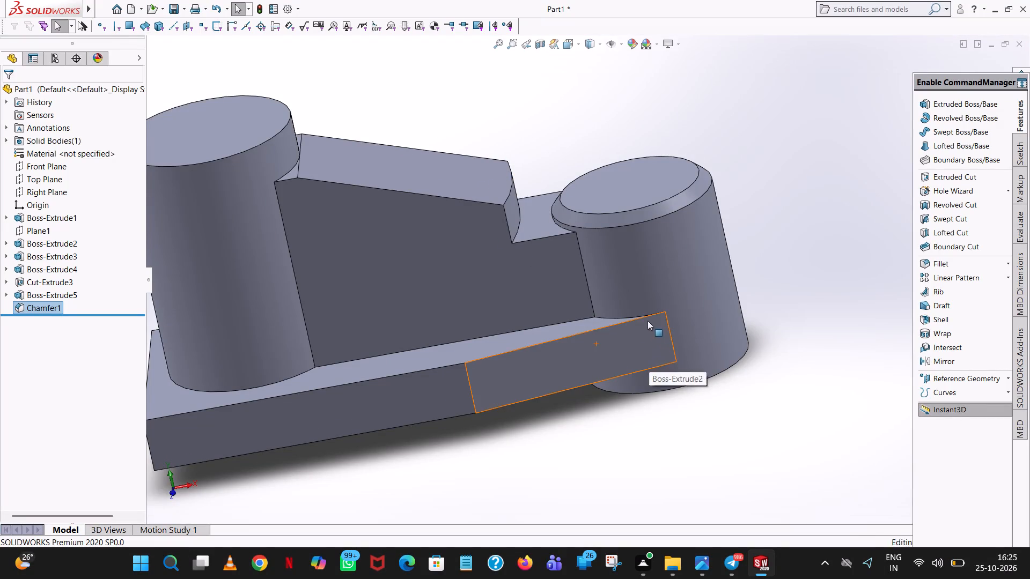
pyautogui.moveTo(648, 321); pyautogui.dragTo(644, 309, button='middle')
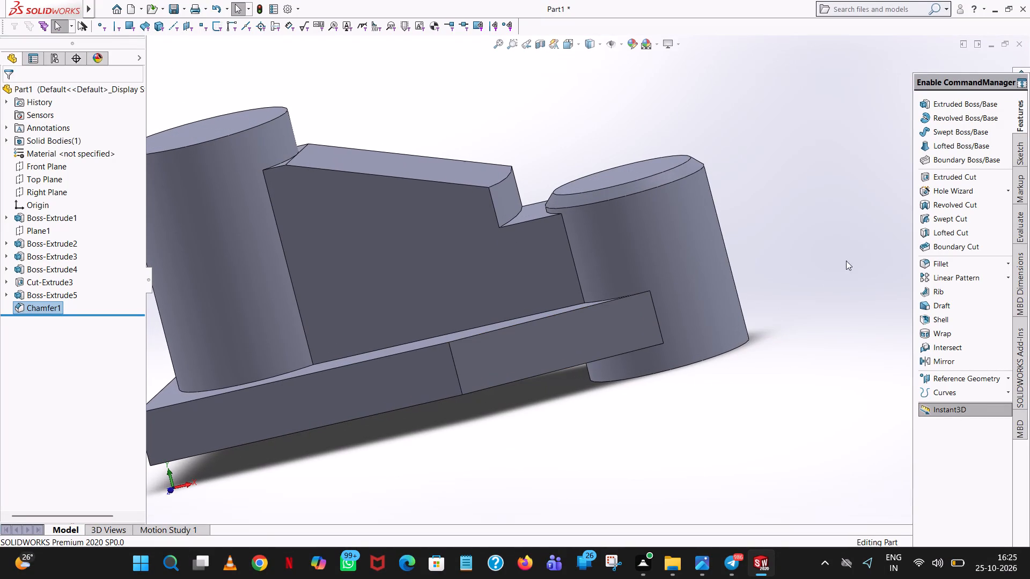
pyautogui.click(1005, 258)
pyautogui.click(989, 278)
pyautogui.moveTo(683, 378); pyautogui.dragTo(664, 281, button='middle')
pyautogui.scroll(1, 683, 378)
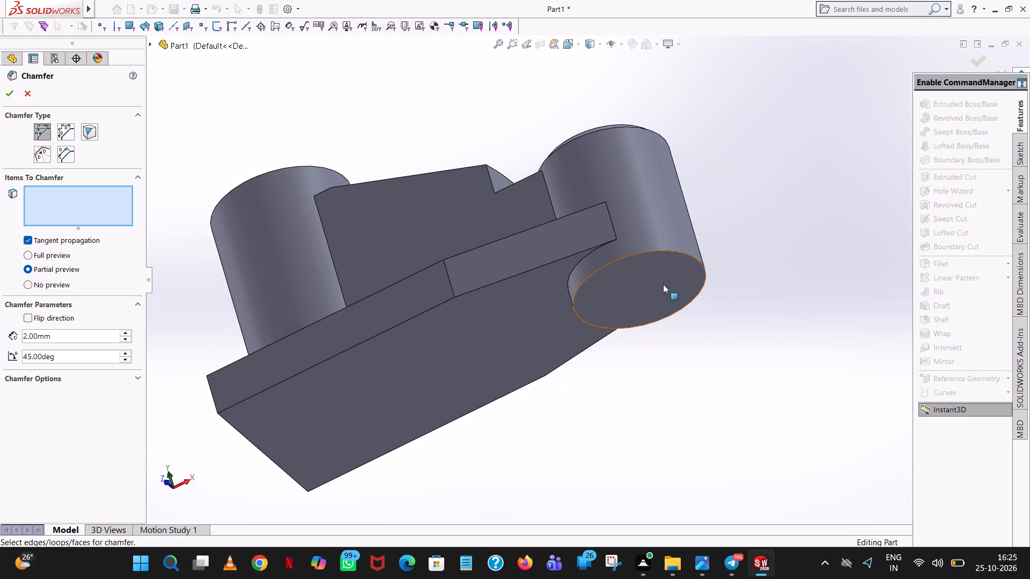
pyautogui.click(631, 254)
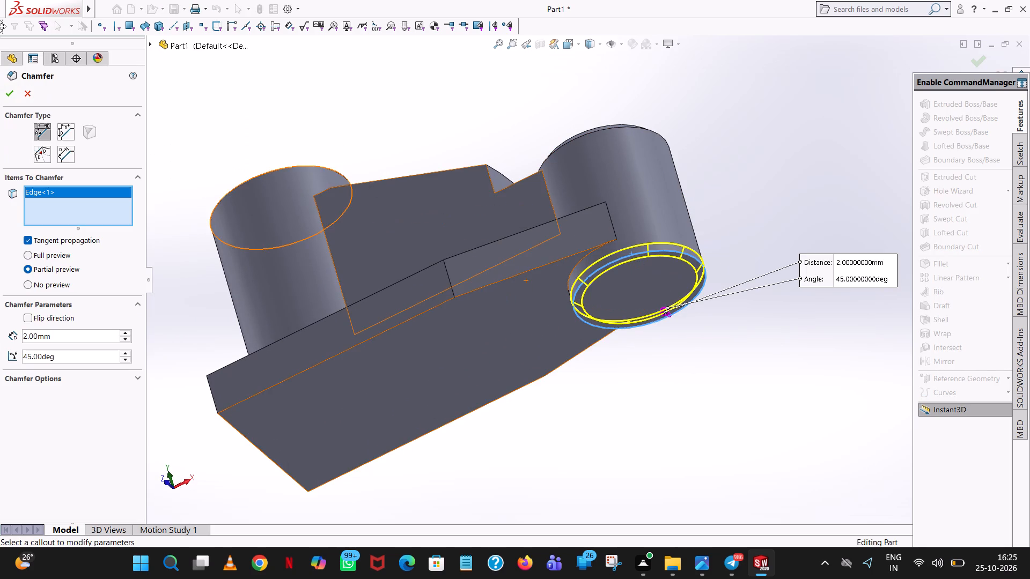
pyautogui.click(4, 93)
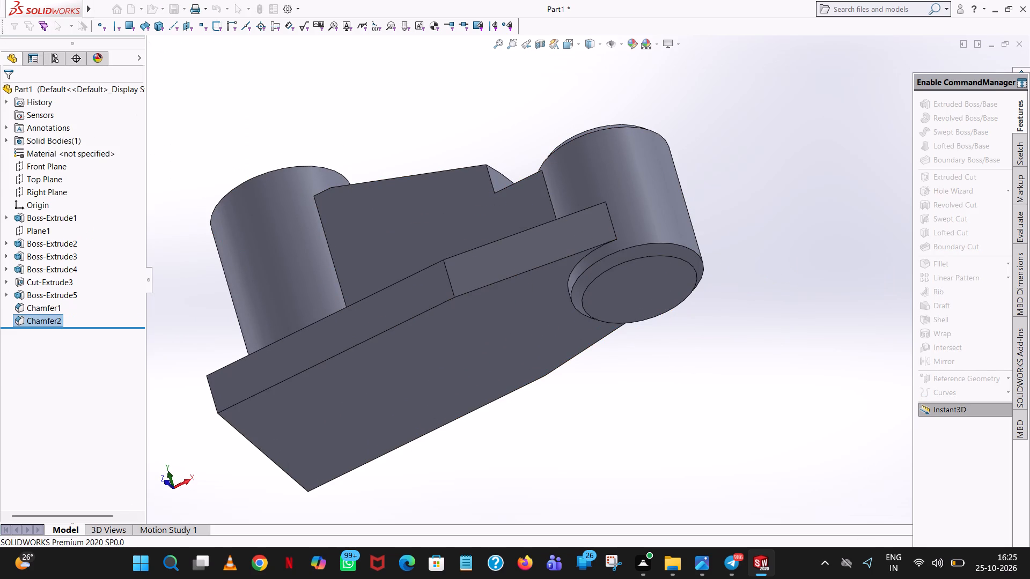
# Start an extruded cut on the round boss's top face and sketch a circle of 2 mm radius centred on the origin.
pyautogui.moveTo(704, 115); pyautogui.dragTo(726, 179, button='middle')
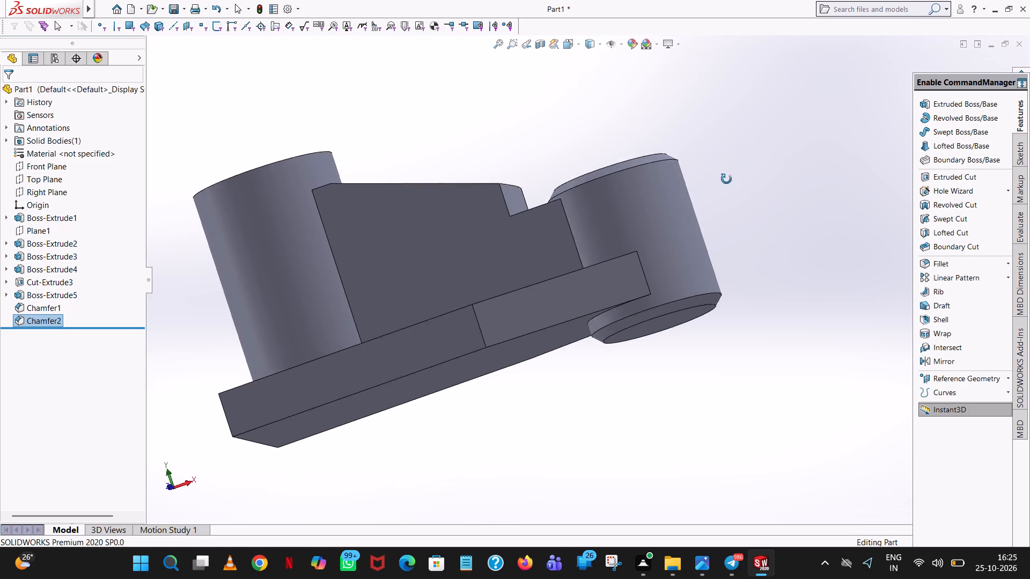
pyautogui.moveTo(726, 179); pyautogui.dragTo(743, 233, button='middle')
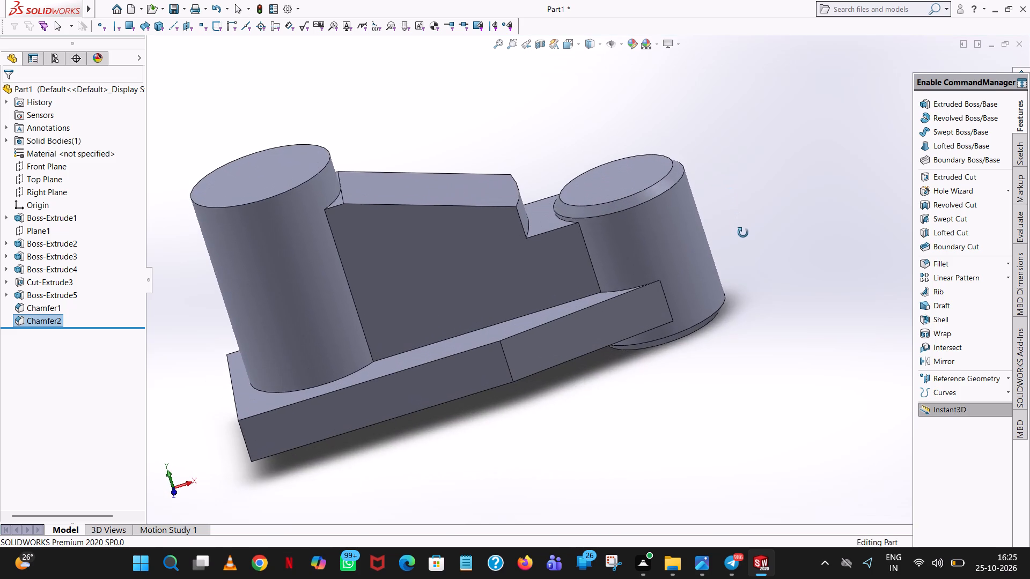
pyautogui.moveTo(743, 233); pyautogui.dragTo(767, 295, button='middle')
pyautogui.middleClick(767, 295)
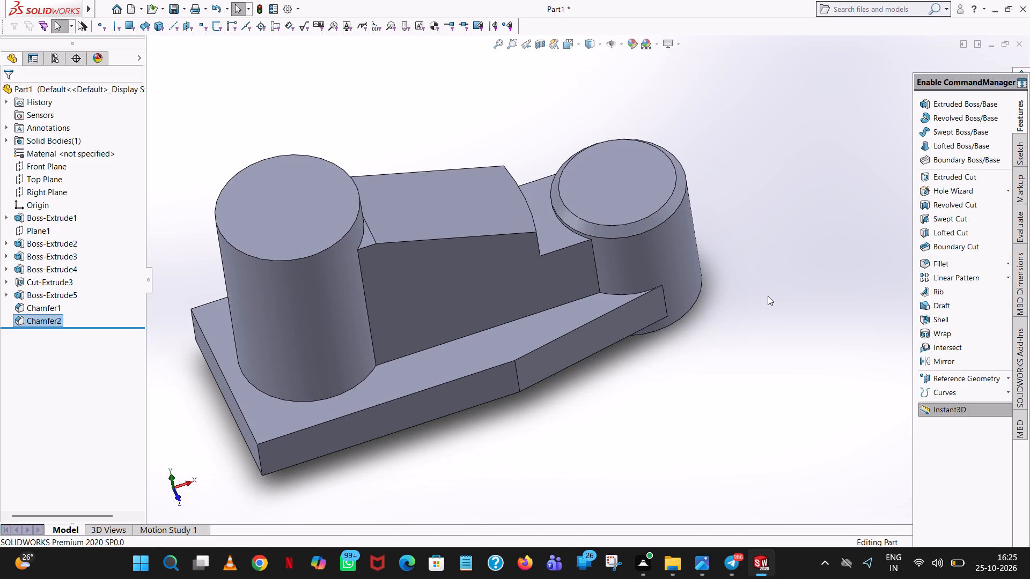
pyautogui.scroll(1, 768, 296)
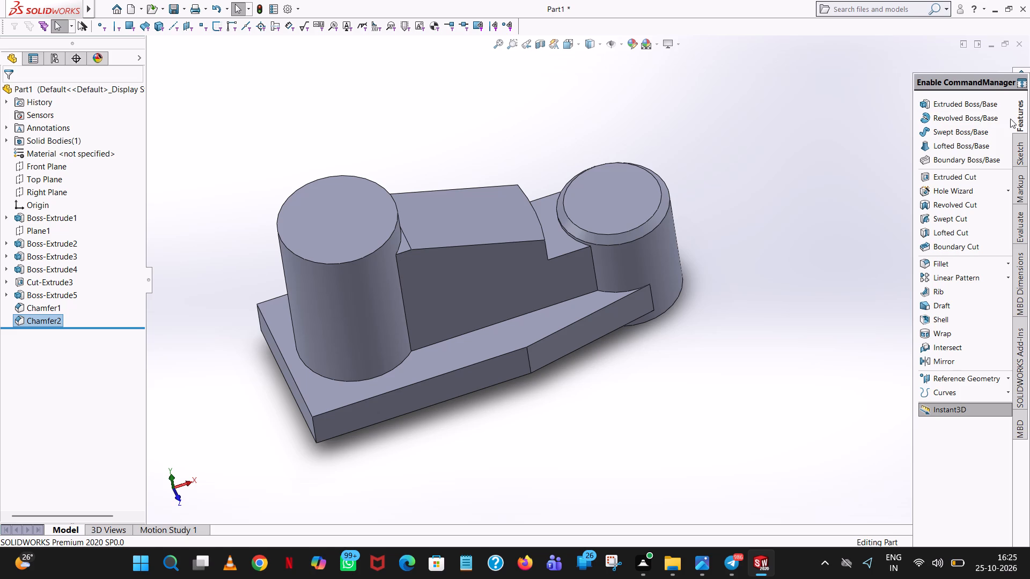
pyautogui.click(980, 173)
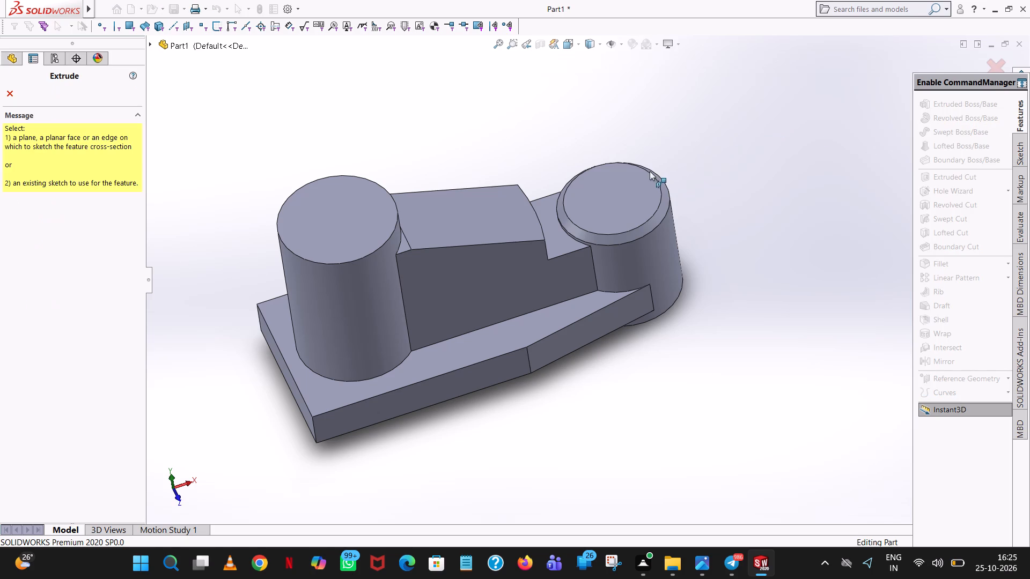
pyautogui.click(624, 188)
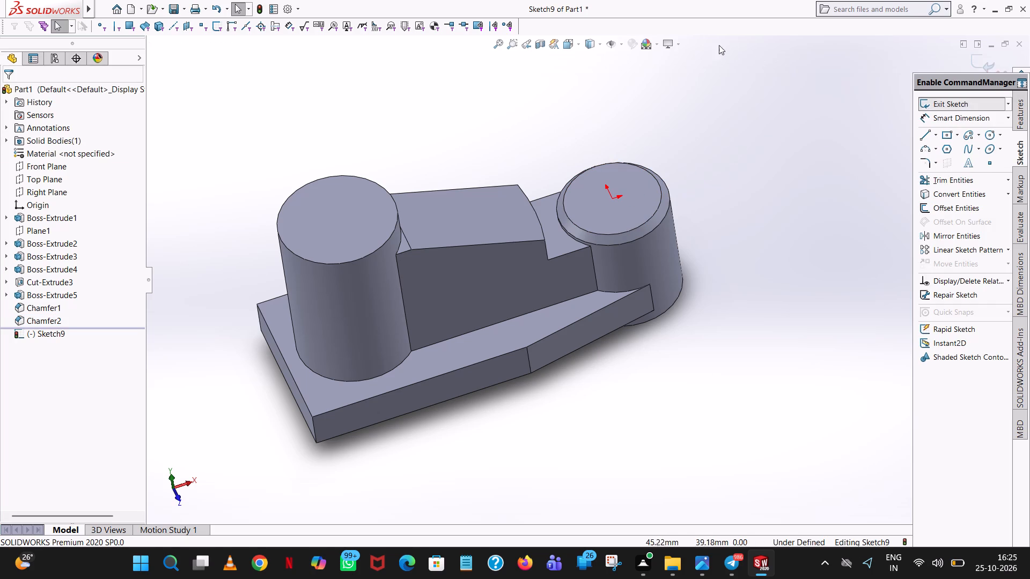
pyautogui.click(578, 44)
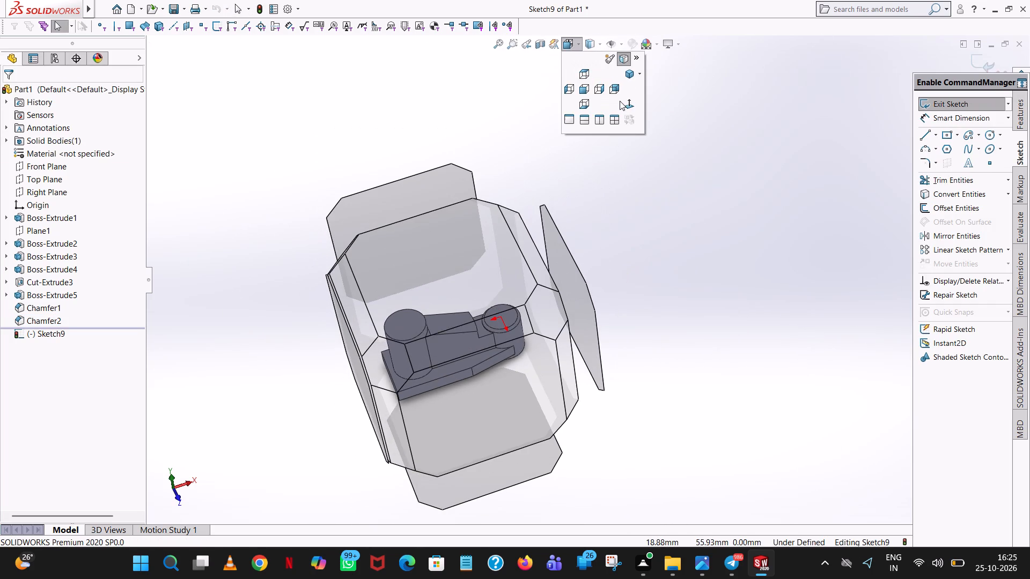
pyautogui.click(624, 103)
pyautogui.click(988, 134)
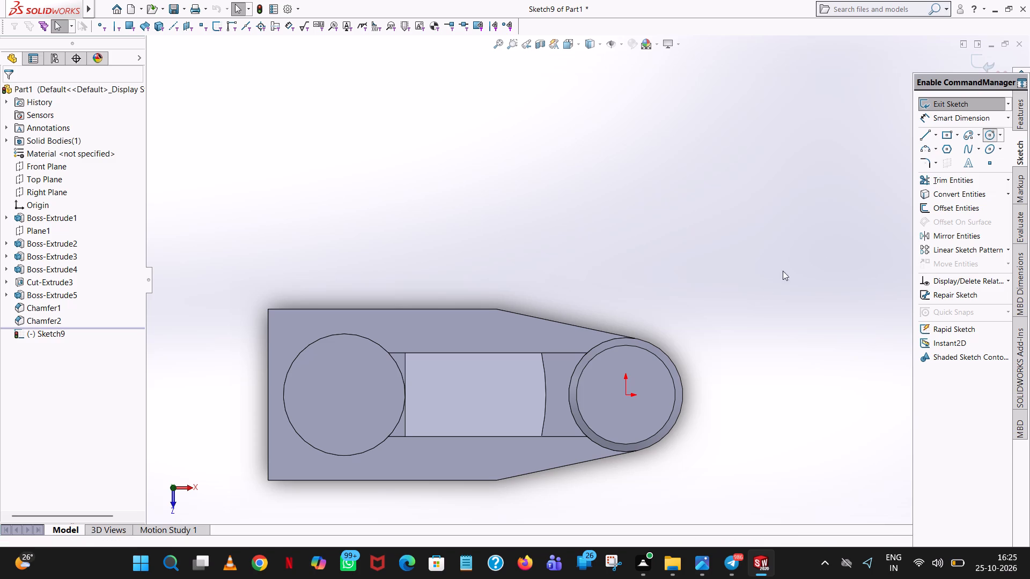
pyautogui.scroll(-7, 638, 389)
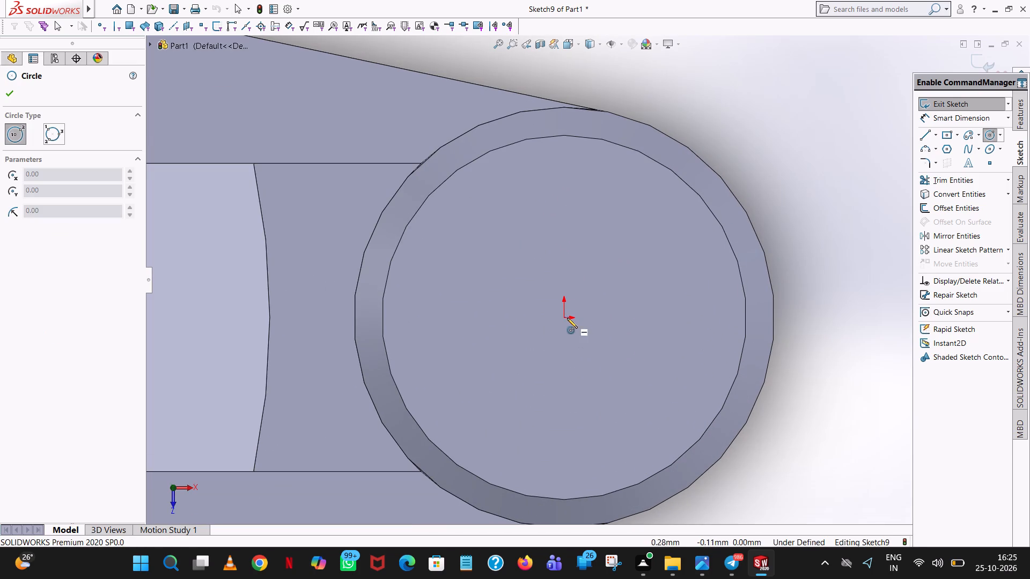
pyautogui.click(565, 317)
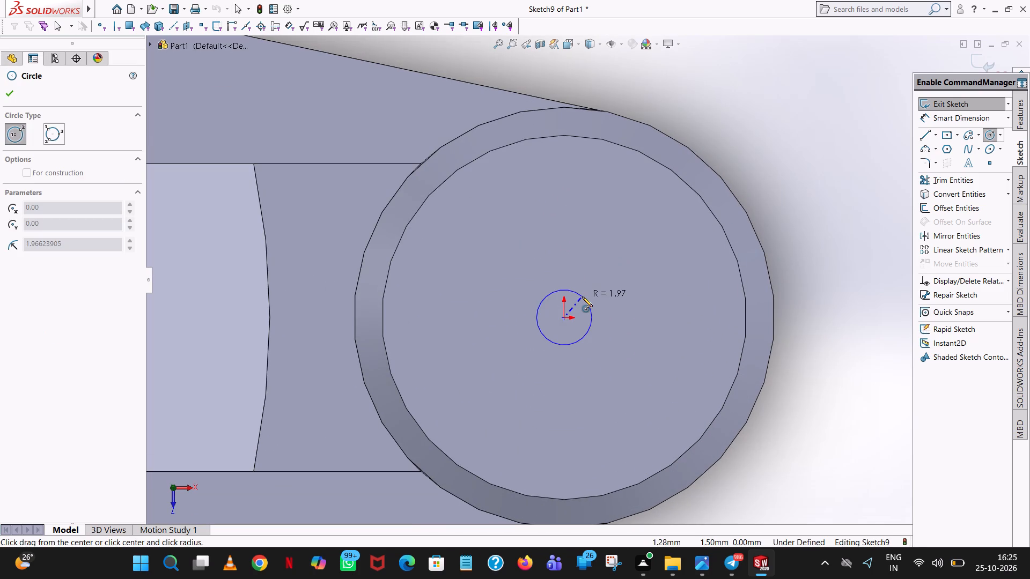
pyautogui.click(582, 296)
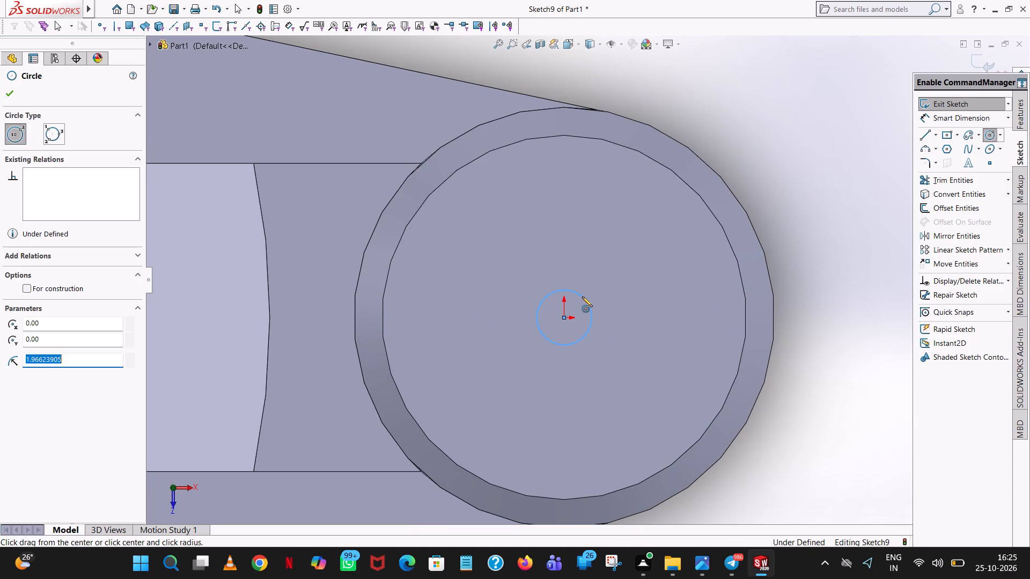
pyautogui.press('2')
pyautogui.press('Return')
pyautogui.rightClick(582, 296)
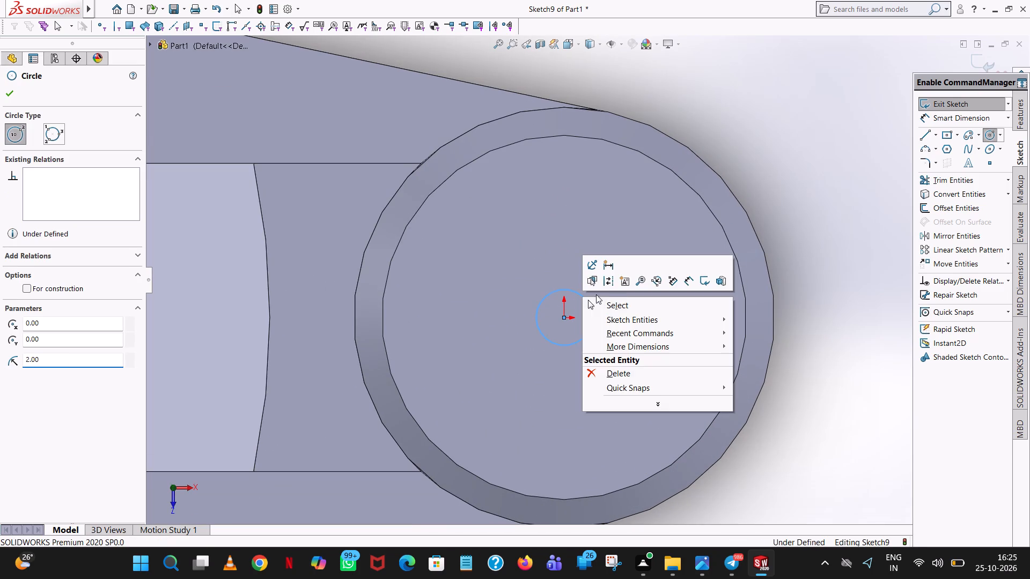
pyautogui.click(619, 301)
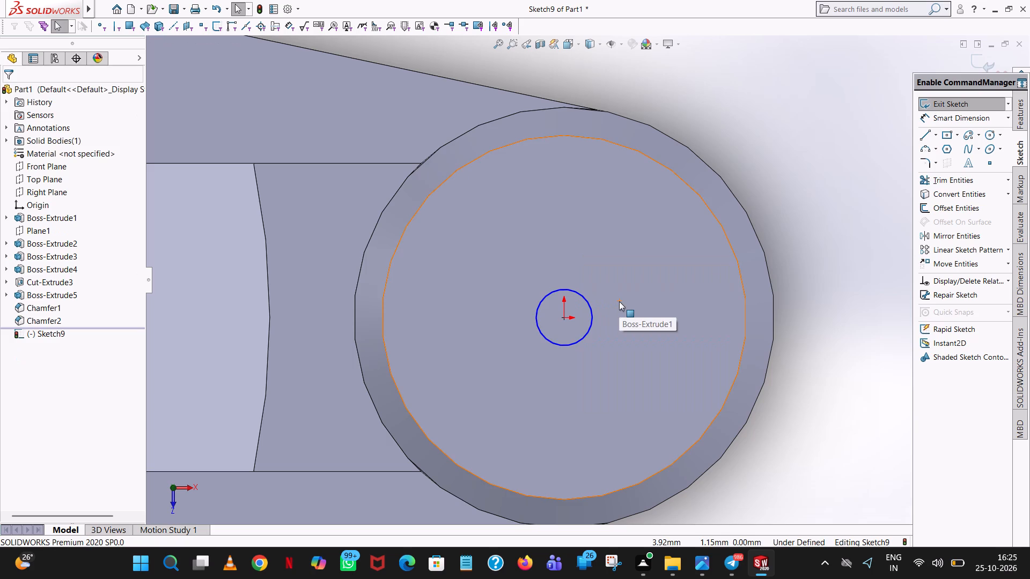
# Dimension the sketched circle's diameter as 4 mm.
pyautogui.click(954, 116)
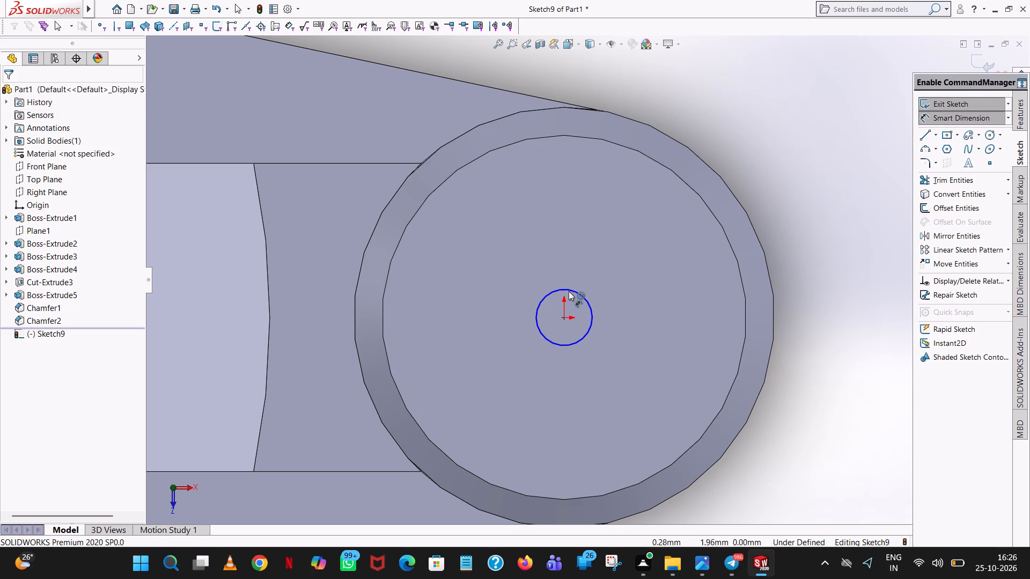
pyautogui.click(569, 292)
pyautogui.click(827, 249)
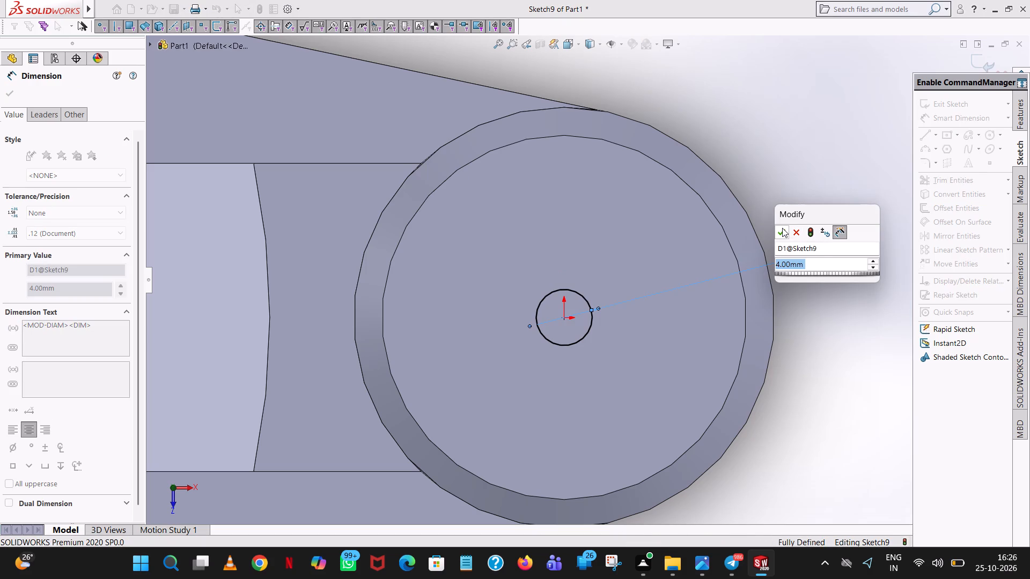
pyautogui.click(782, 228)
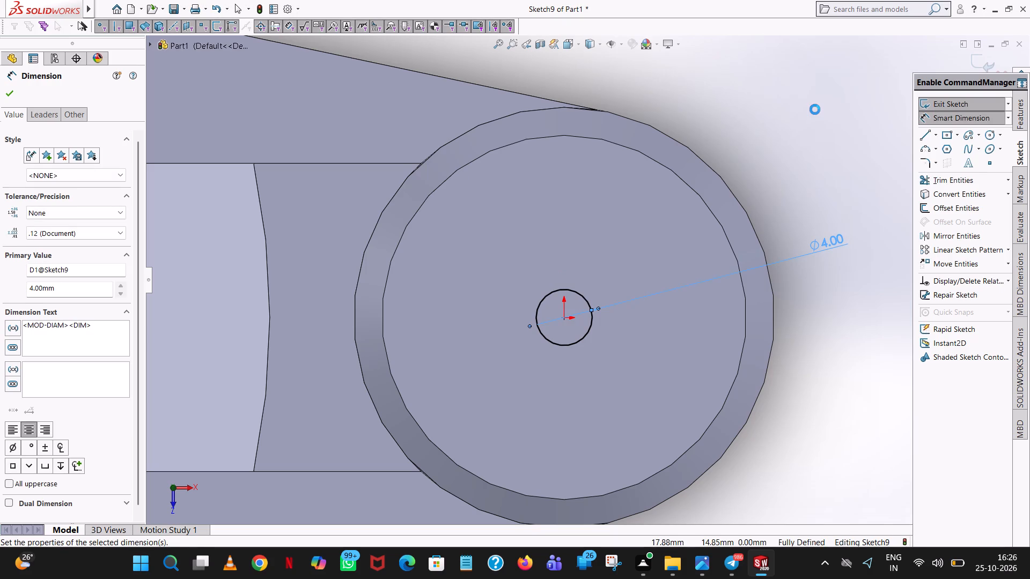
pyautogui.click(815, 109)
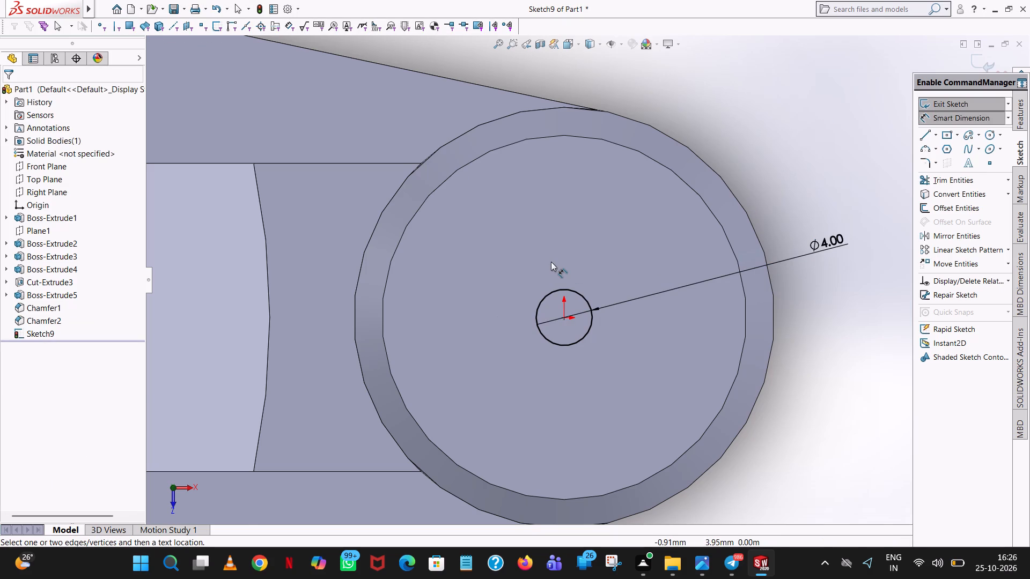
# Cut the 4 mm circle down through the round boss as a blind extruded cut 39 mm deep.
pyautogui.scroll(6, 551, 262)
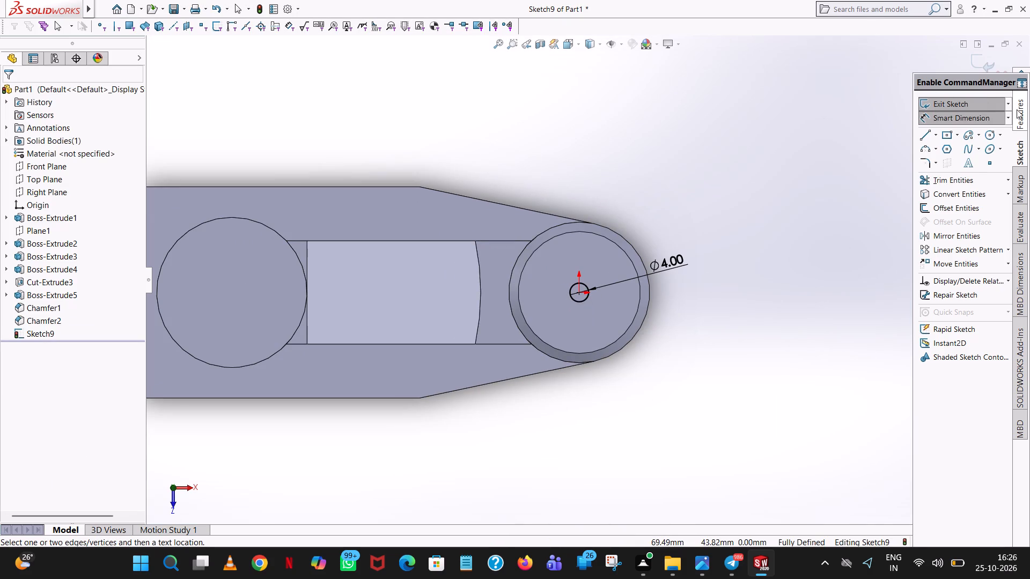
pyautogui.click(1020, 108)
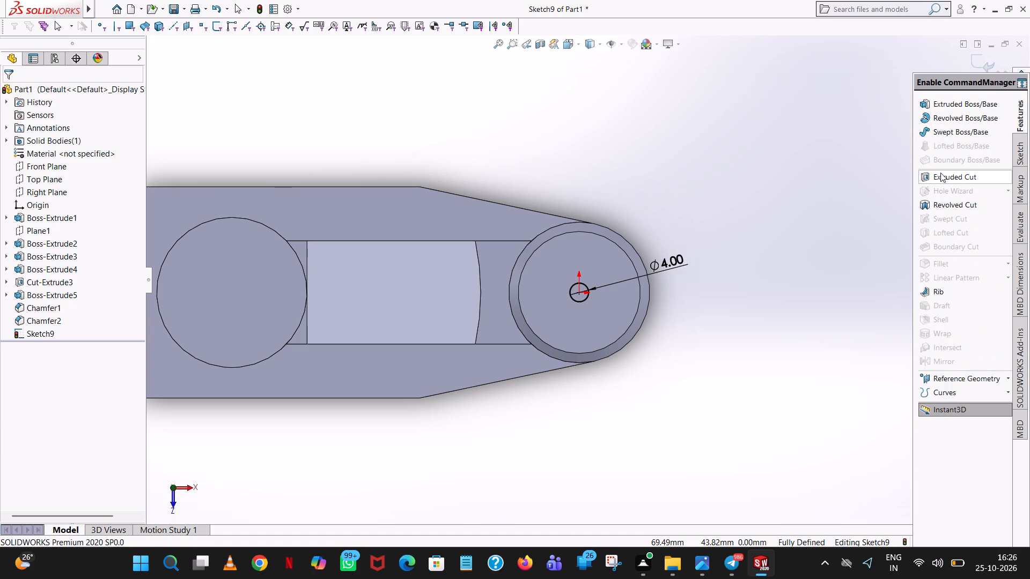
pyautogui.click(940, 173)
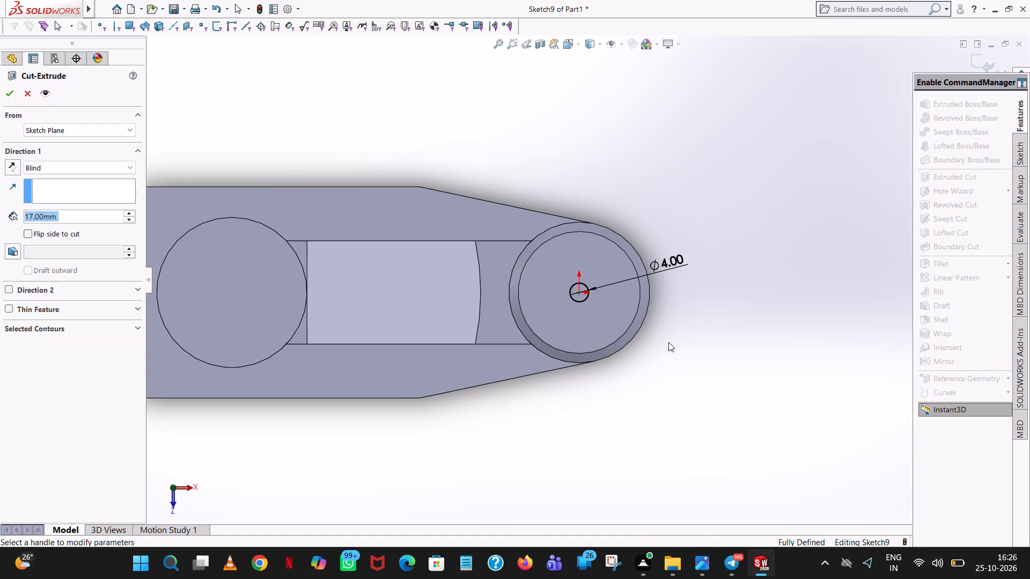
pyautogui.moveTo(668, 342); pyautogui.dragTo(676, 251, button='middle')
pyautogui.moveTo(681, 152); pyautogui.dragTo(690, 112, button='middle')
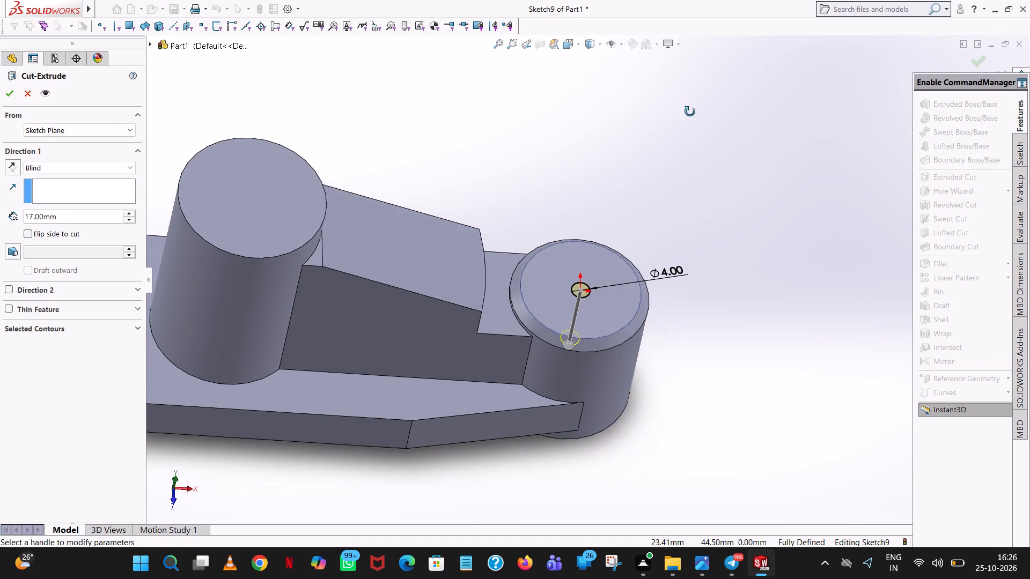
pyautogui.moveTo(690, 112); pyautogui.dragTo(716, 41, button='middle')
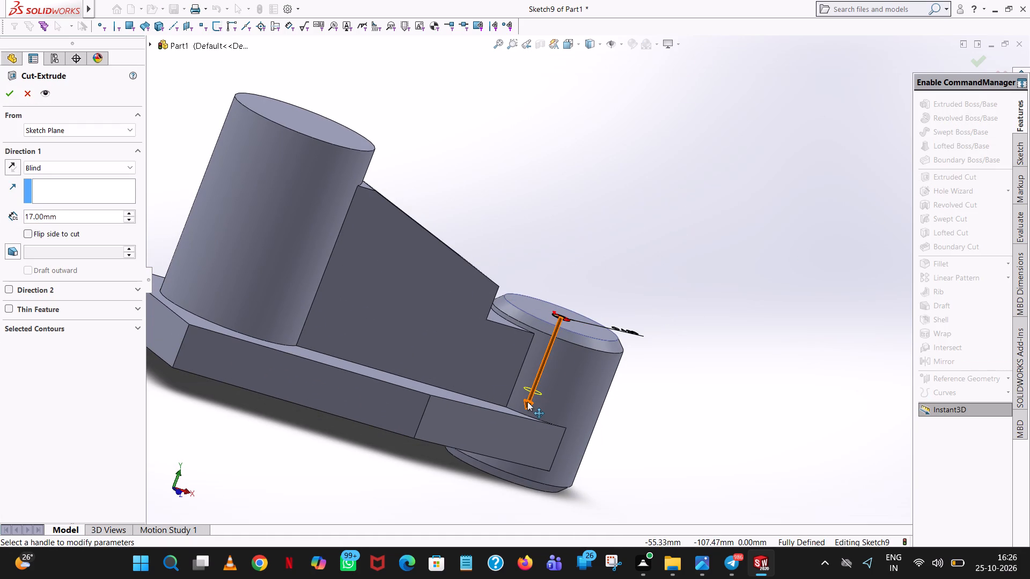
pyautogui.moveTo(527, 402); pyautogui.dragTo(489, 488)
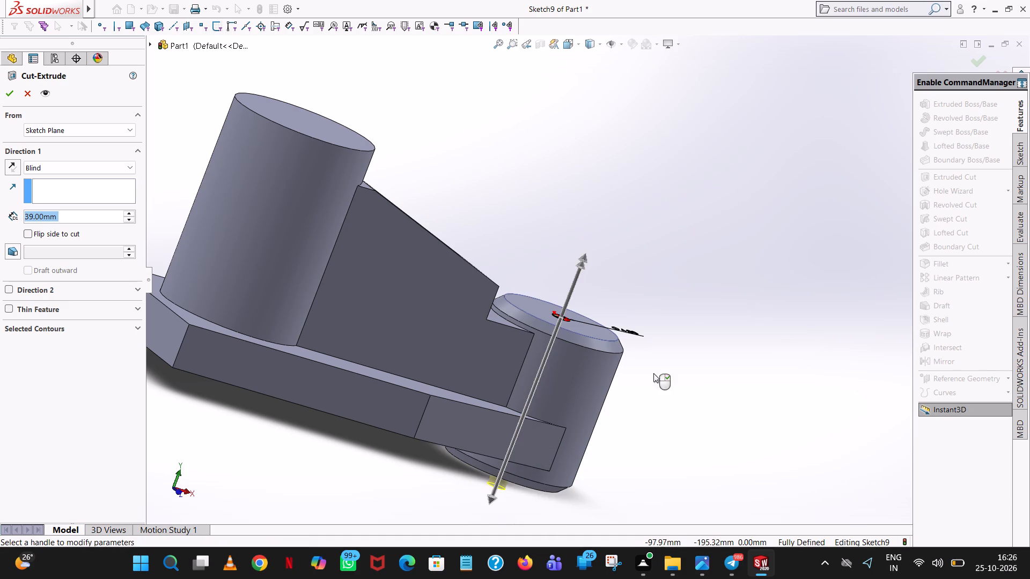
pyautogui.click(13, 96)
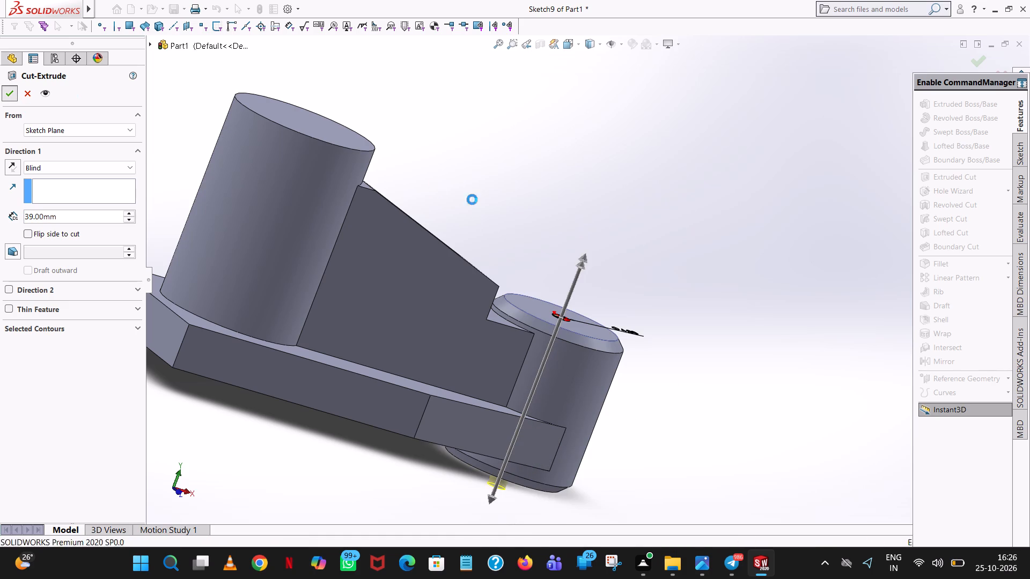
pyautogui.click(563, 226)
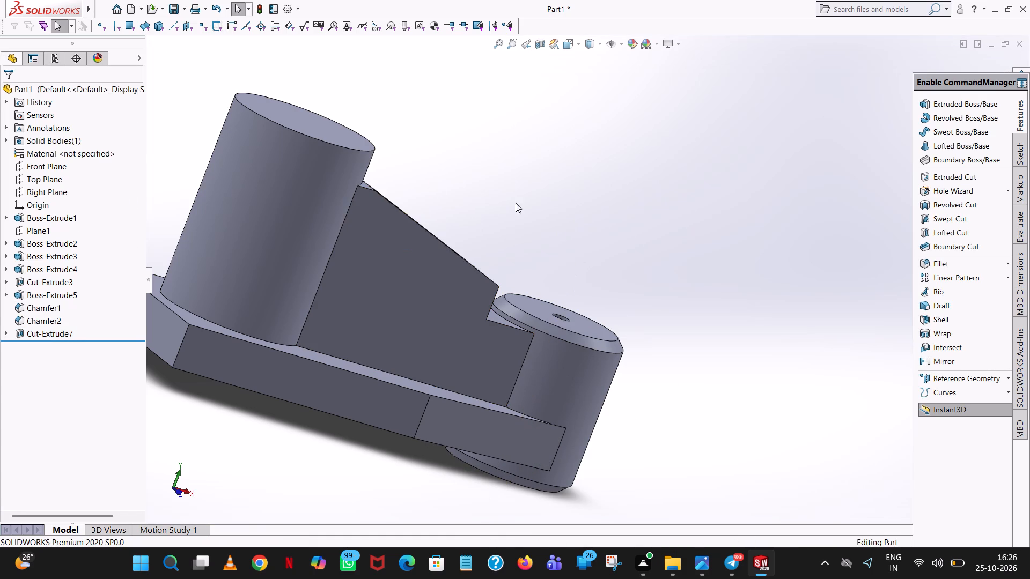
# Open the Hole Wizard's hole specification for the part.
pyautogui.moveTo(497, 211); pyautogui.dragTo(459, 157, button='middle')
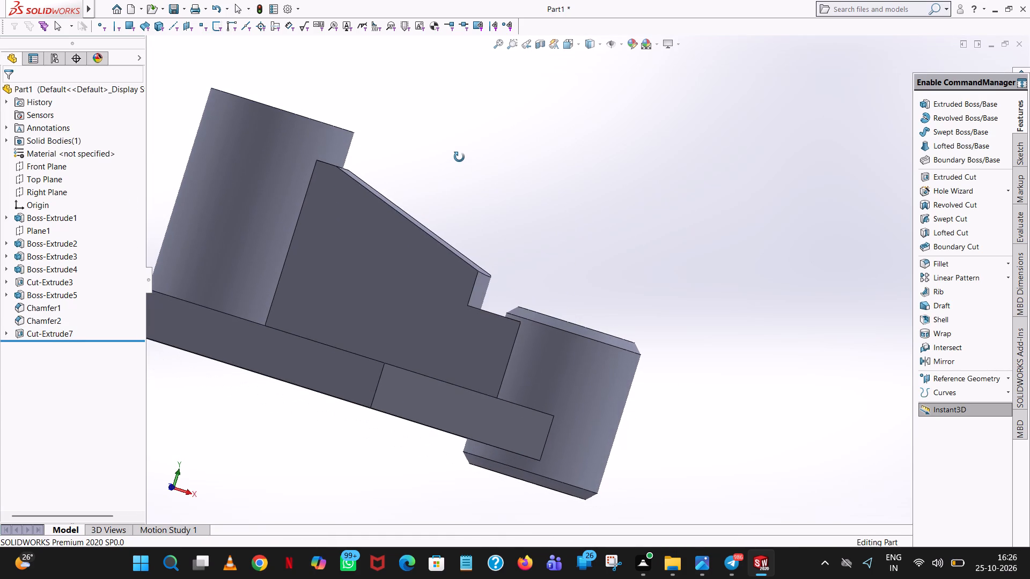
pyautogui.moveTo(459, 157); pyautogui.dragTo(495, 179, button='middle')
pyautogui.scroll(1, 438, 171)
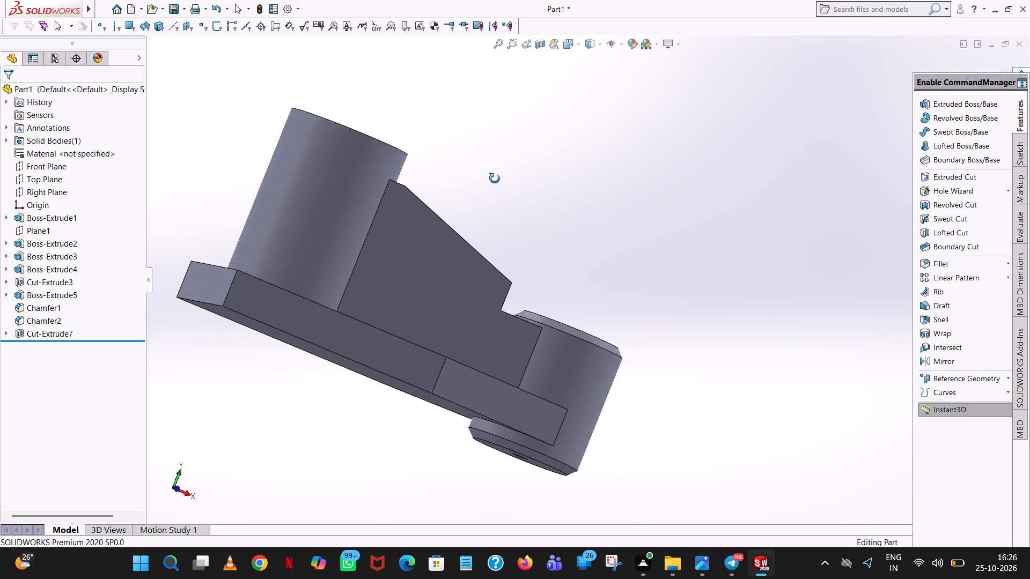
pyautogui.moveTo(495, 179); pyautogui.dragTo(502, 196, button='middle')
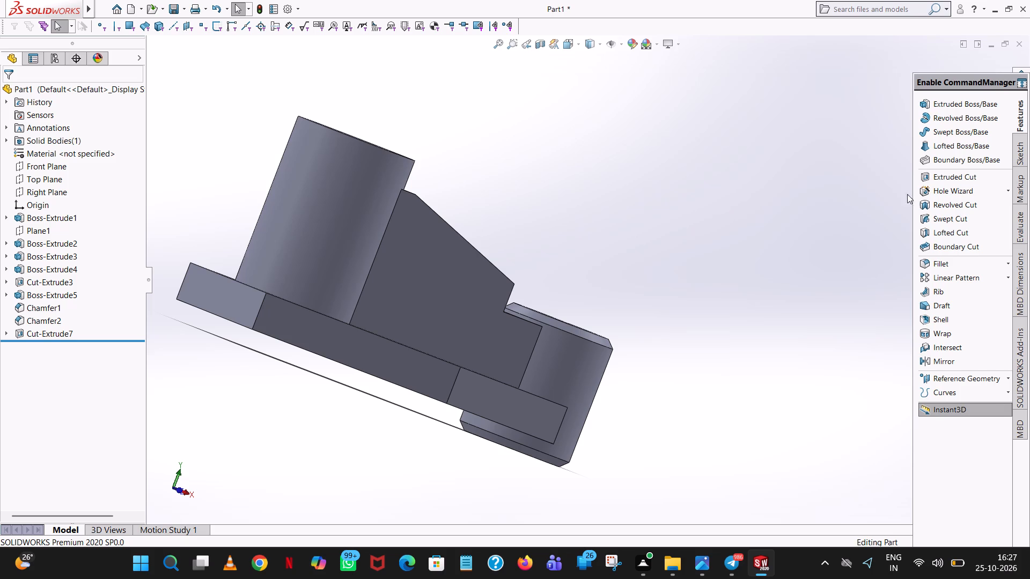
pyautogui.moveTo(961, 192); pyautogui.dragTo(1029, 250)
pyautogui.moveTo(1029, 250); pyautogui.dragTo(1029, 165)
pyautogui.moveTo(1029, 261); pyautogui.dragTo(1029, 279)
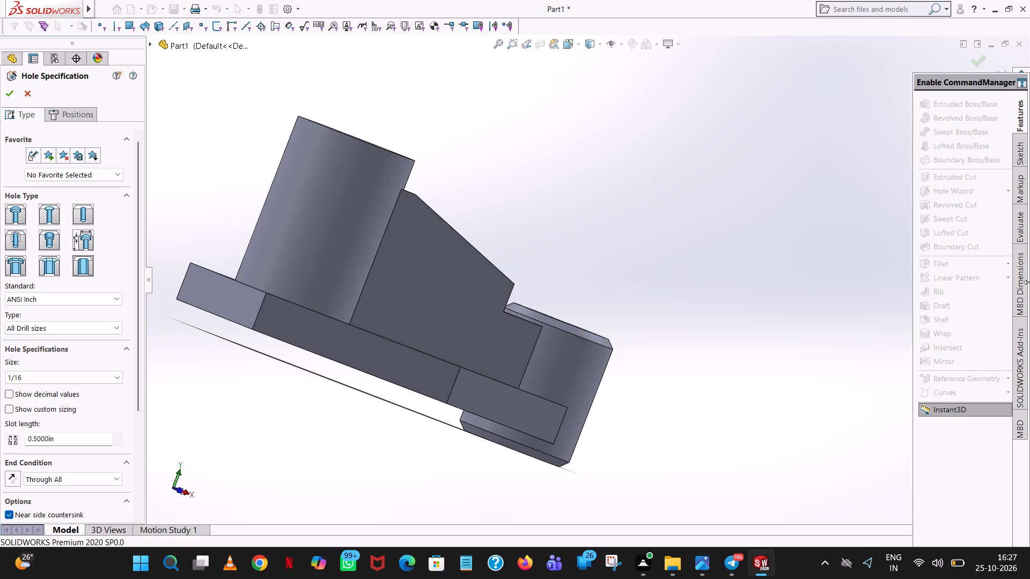
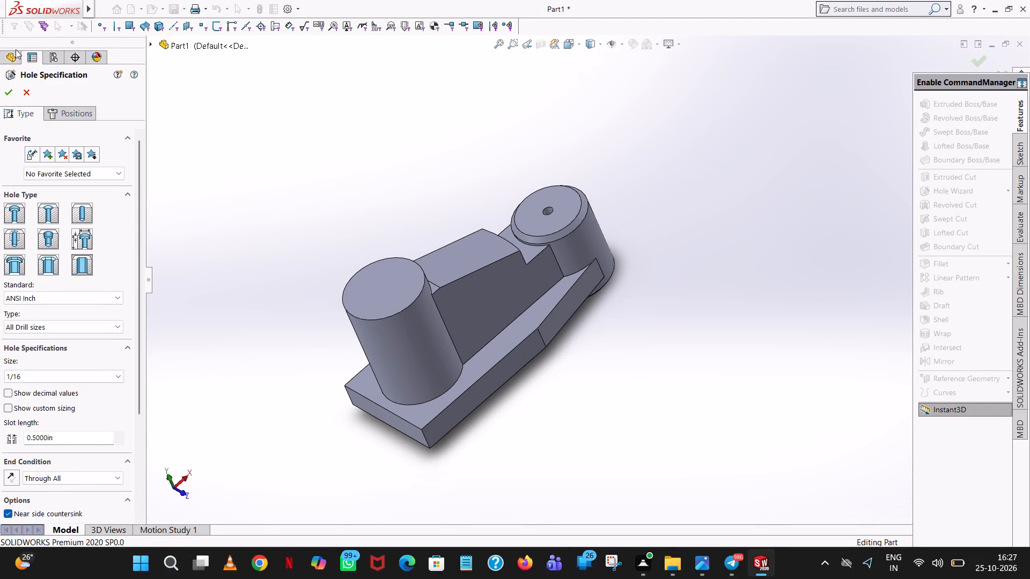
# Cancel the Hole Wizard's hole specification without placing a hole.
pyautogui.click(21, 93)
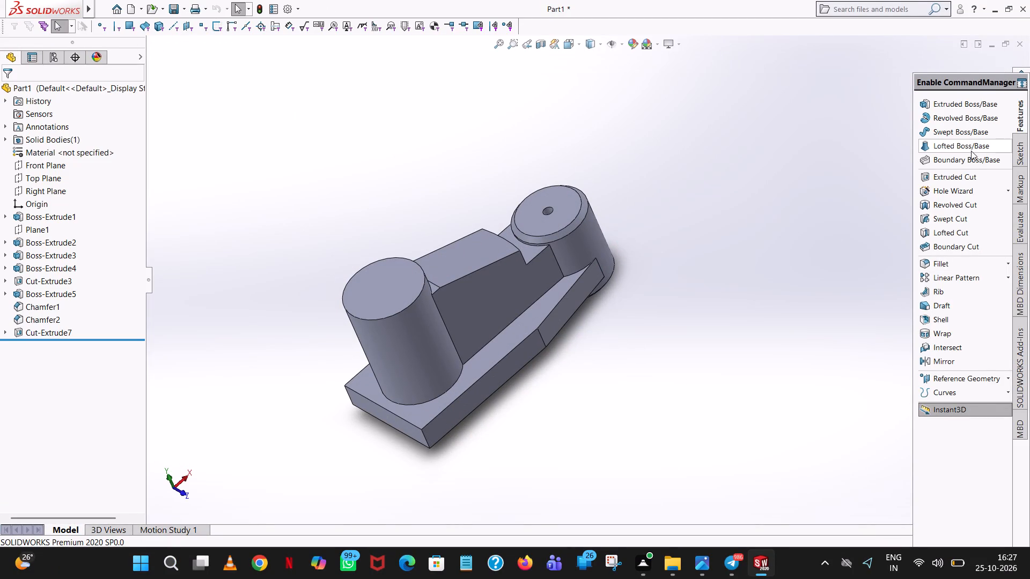
# Start an extruded boss on the large cylinder's top face and sketch a concentric circle of 12 mm radius.
pyautogui.click(967, 101)
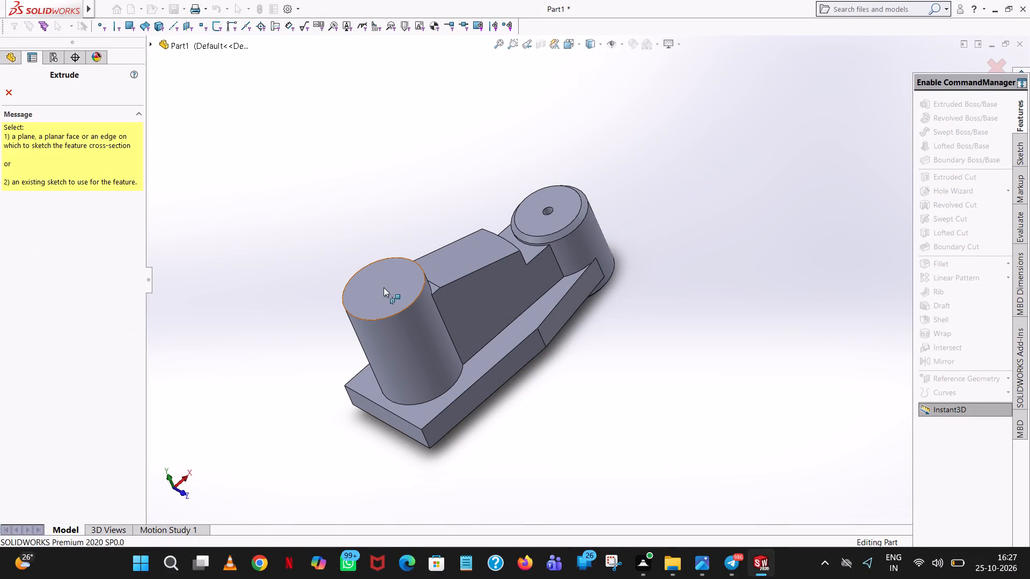
pyautogui.click(384, 287)
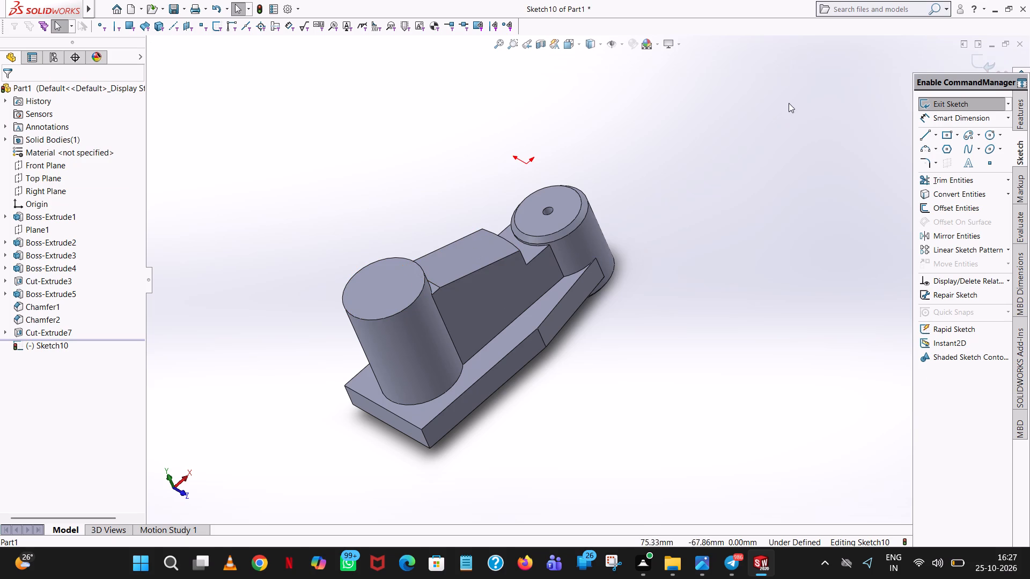
pyautogui.click(580, 41)
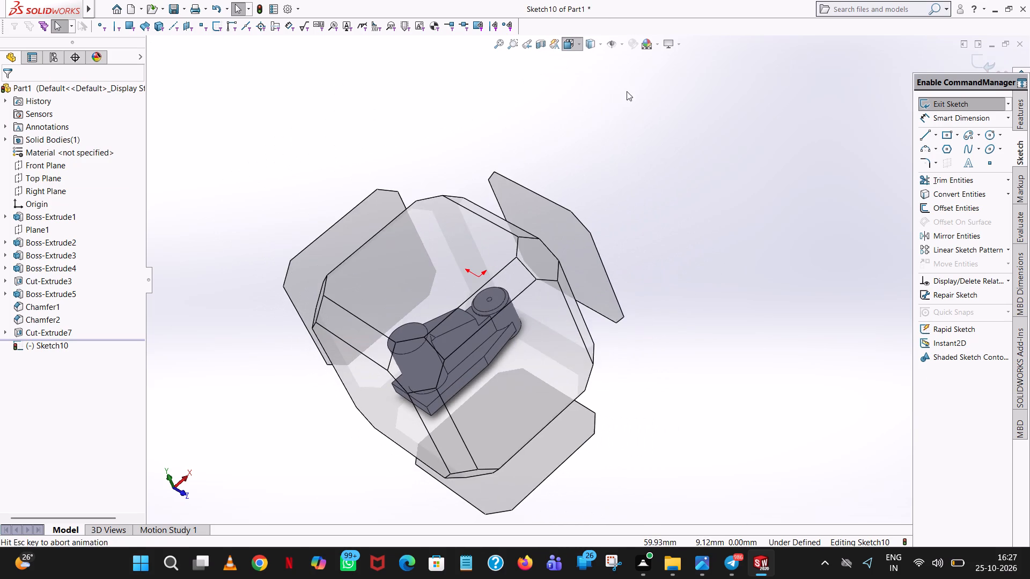
pyautogui.click(633, 101)
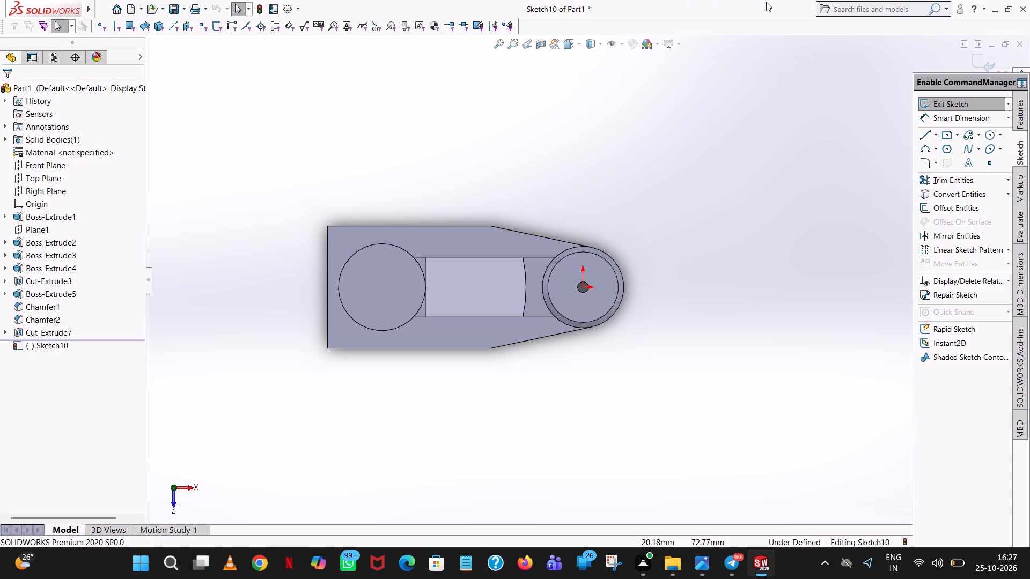
pyautogui.click(991, 134)
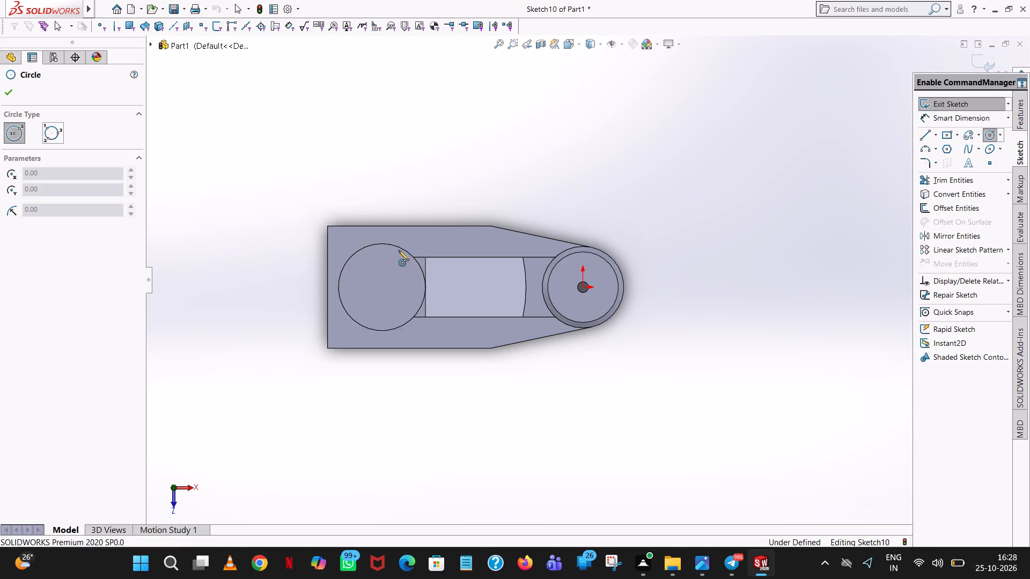
pyautogui.scroll(-7, 382, 255)
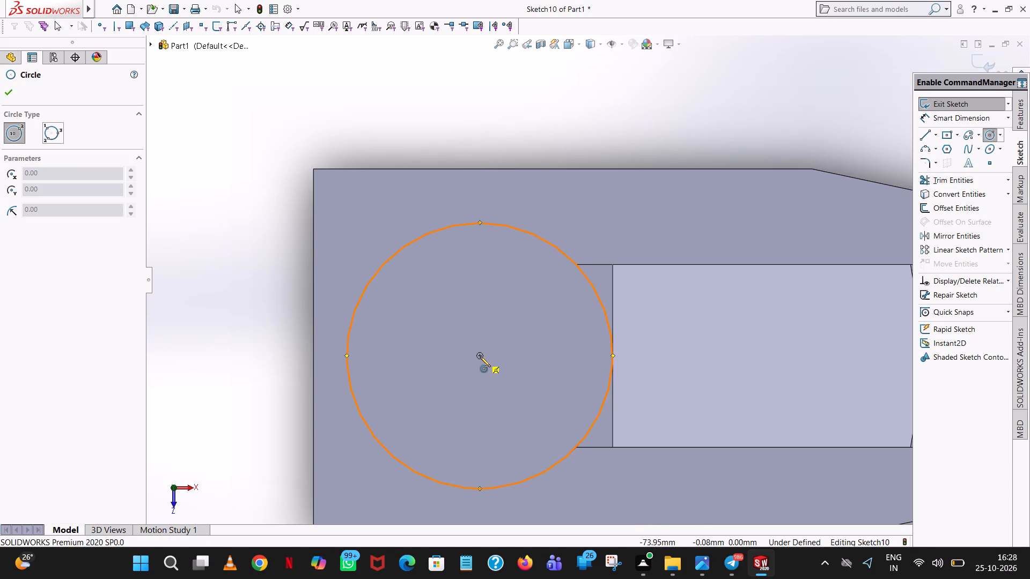
pyautogui.click(479, 355)
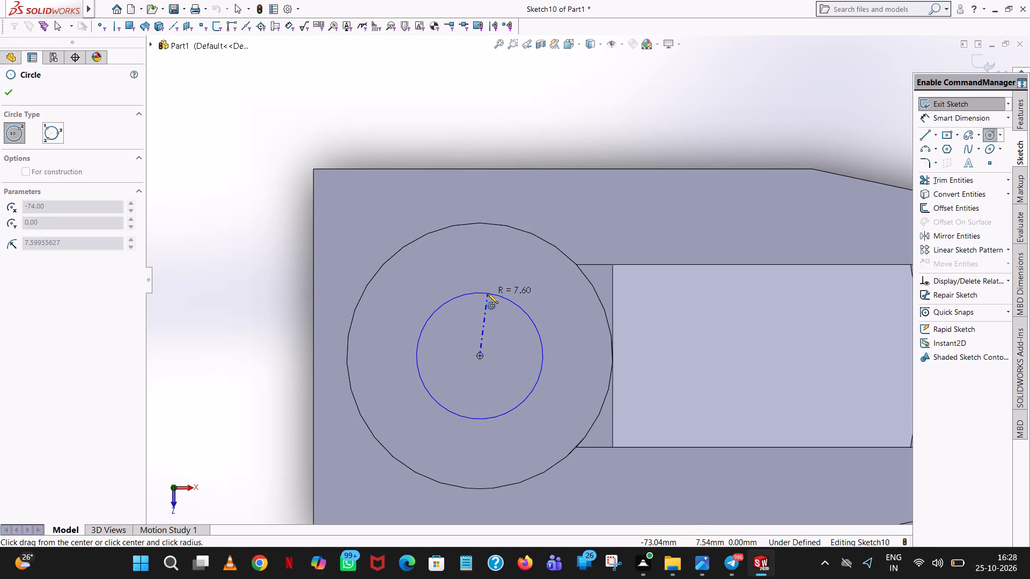
pyautogui.click(488, 293)
pyautogui.write('12')
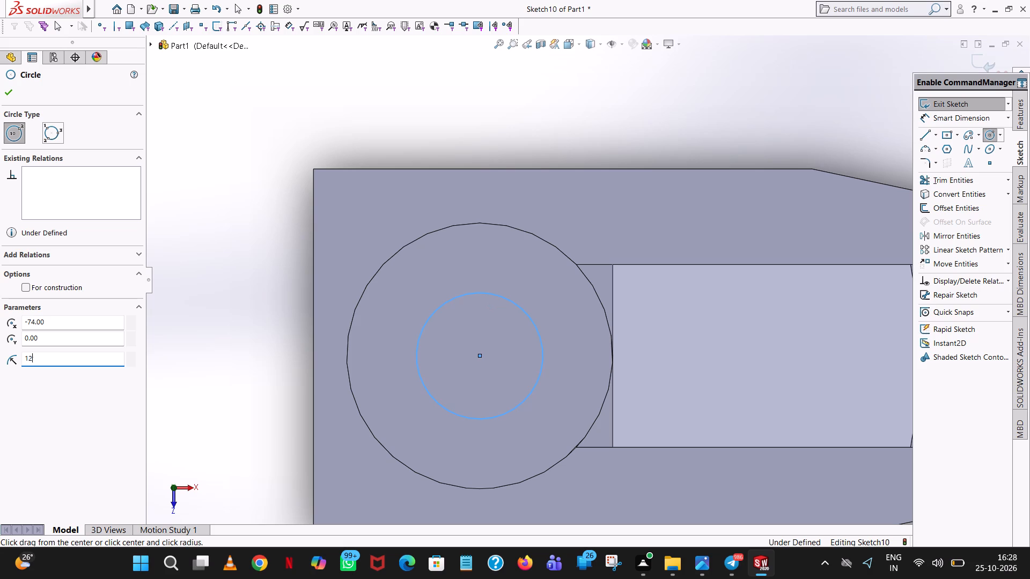
pyautogui.press('Return')
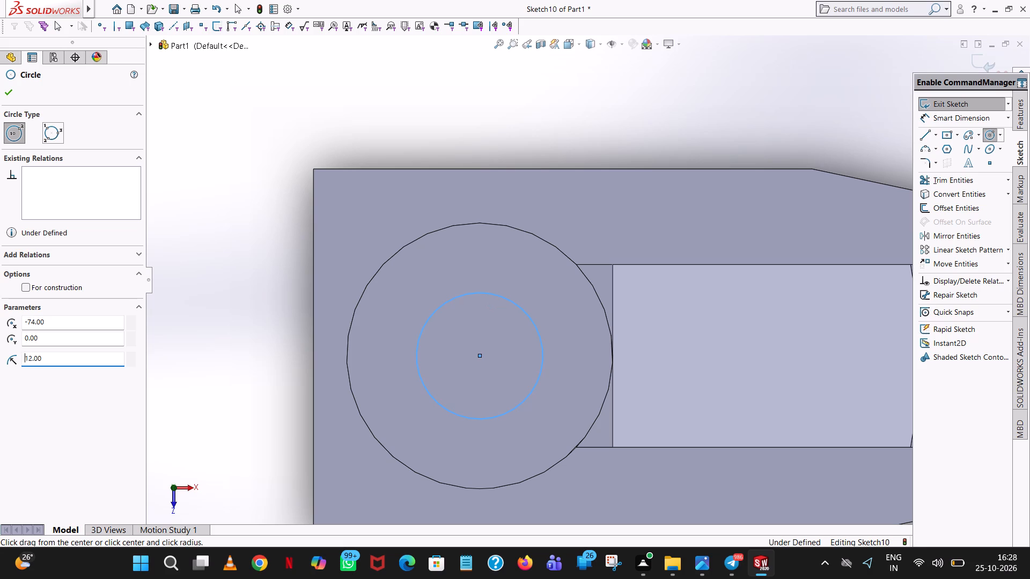
pyautogui.rightClick(488, 293)
pyautogui.click(522, 303)
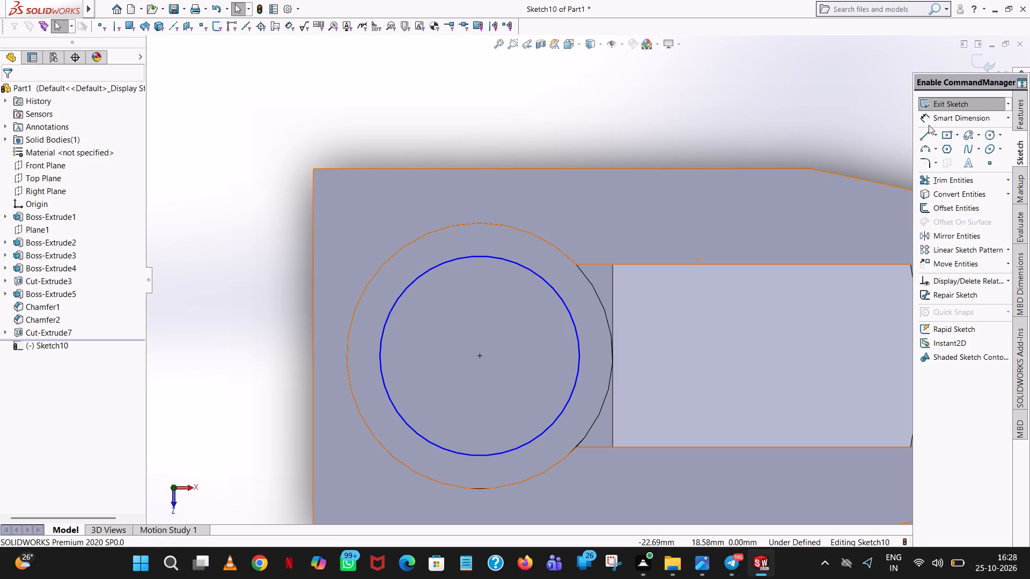
# Dimension the sketched circle's diameter as 24 mm.
pyautogui.click(932, 117)
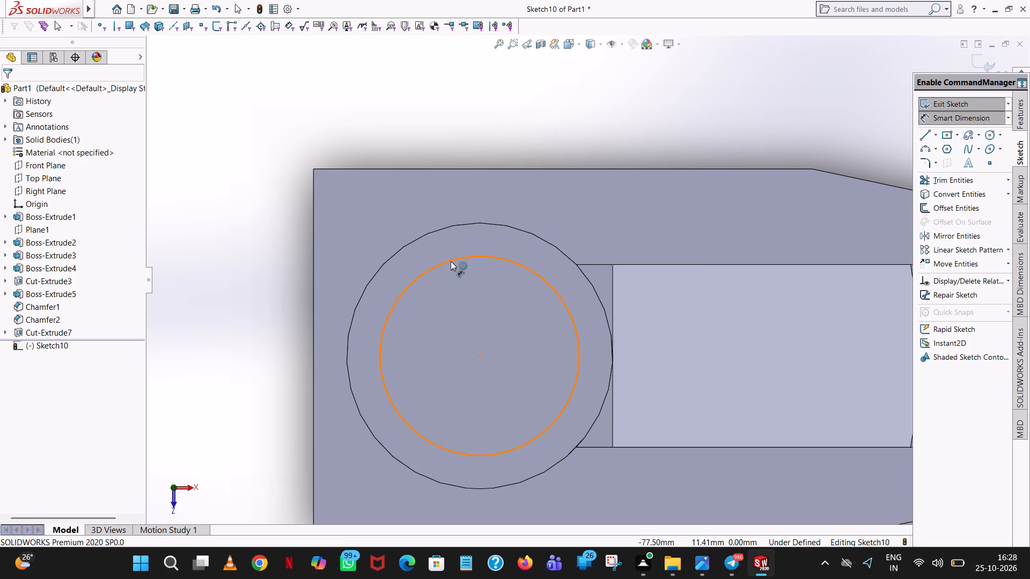
pyautogui.click(451, 261)
pyautogui.click(427, 109)
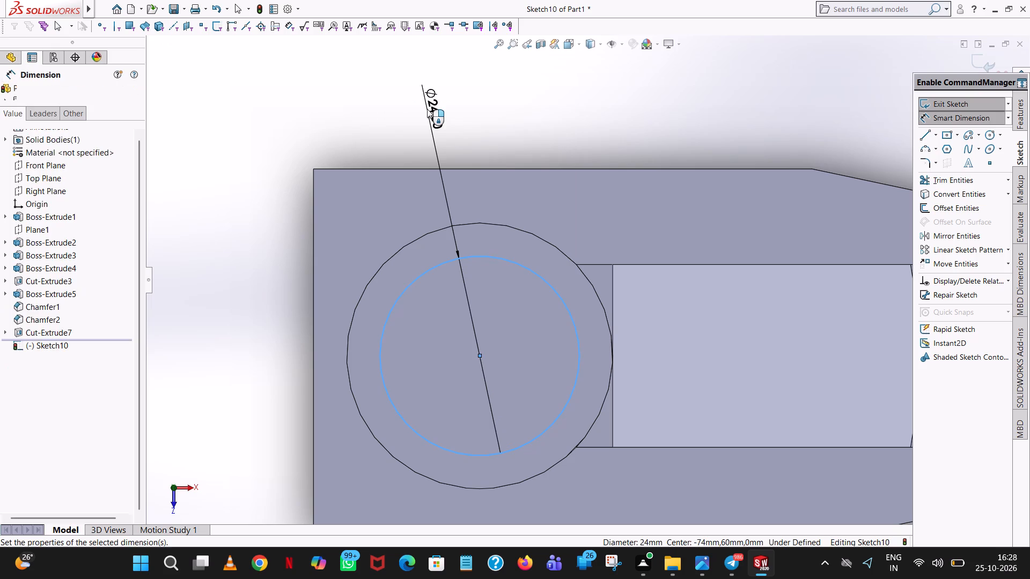
pyautogui.click(385, 90)
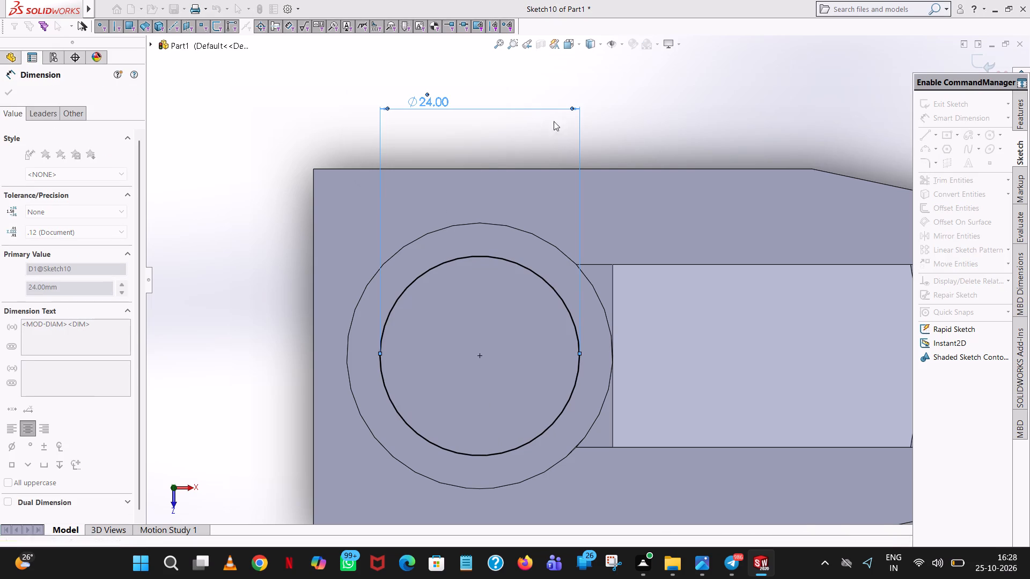
# Extrude the 24 mm circle upward from the cylinder's top face as a blind boss 10 mm high, merged with the body.
pyautogui.click(1020, 109)
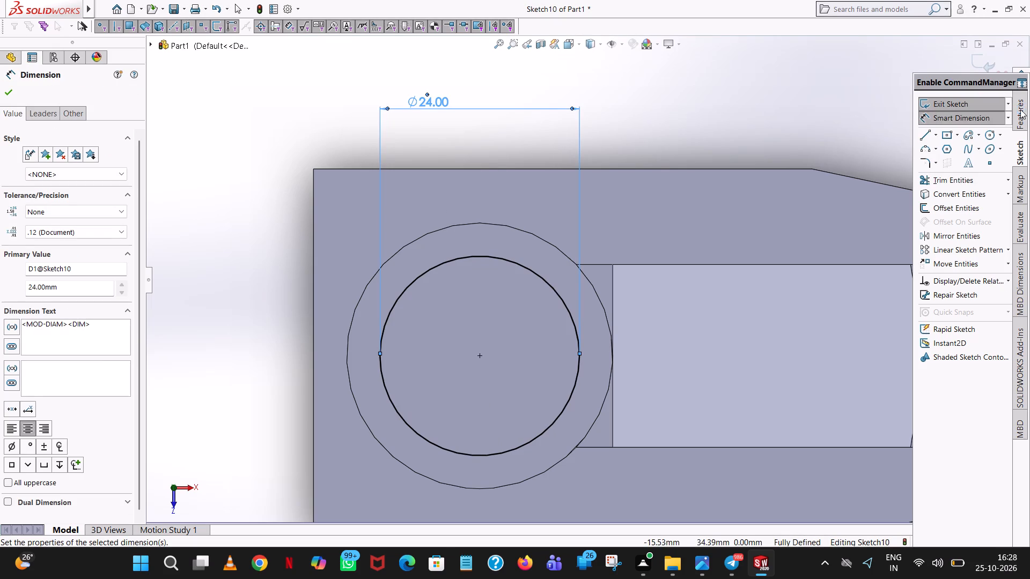
pyautogui.click(972, 98)
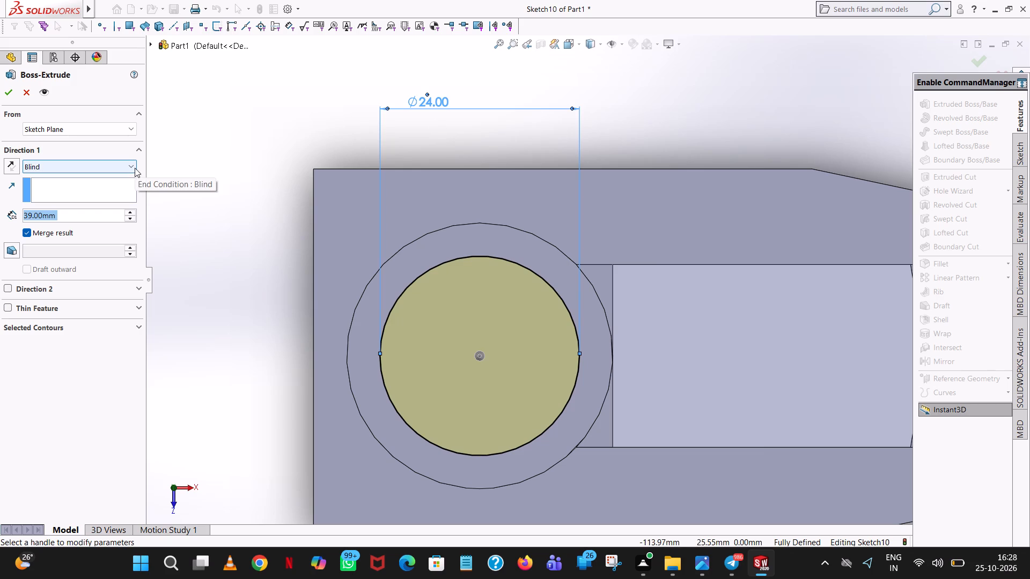
pyautogui.write('10')
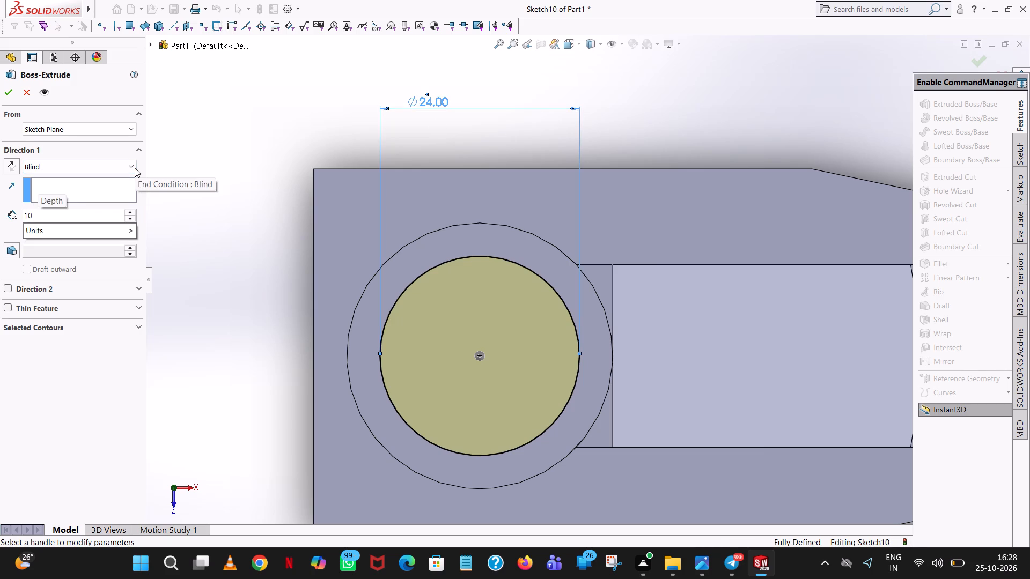
pyautogui.press('Return')
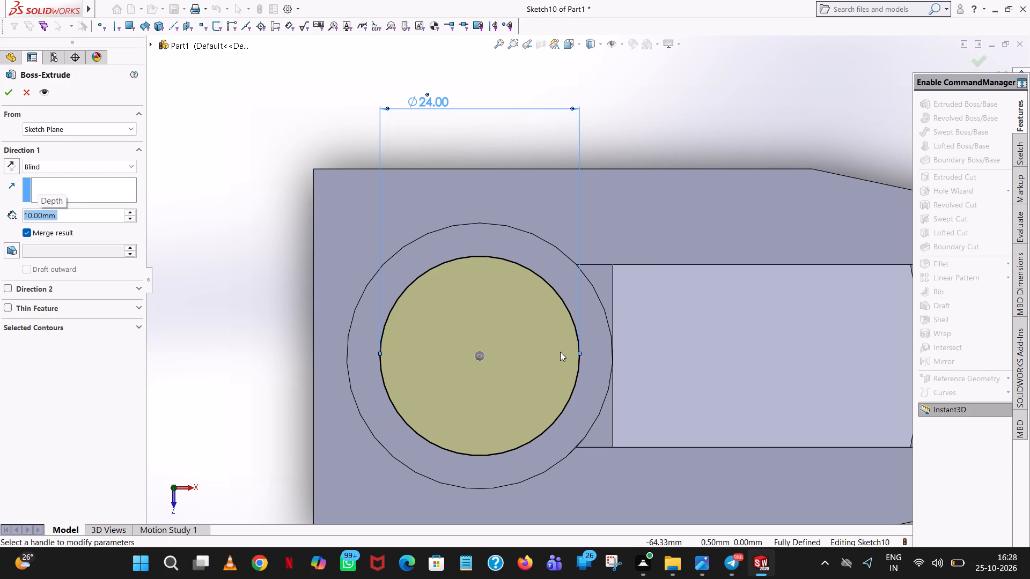
pyautogui.moveTo(560, 352); pyautogui.dragTo(536, 317, button='middle')
pyautogui.moveTo(531, 305); pyautogui.dragTo(540, 207, button='middle')
pyautogui.scroll(1, 540, 207)
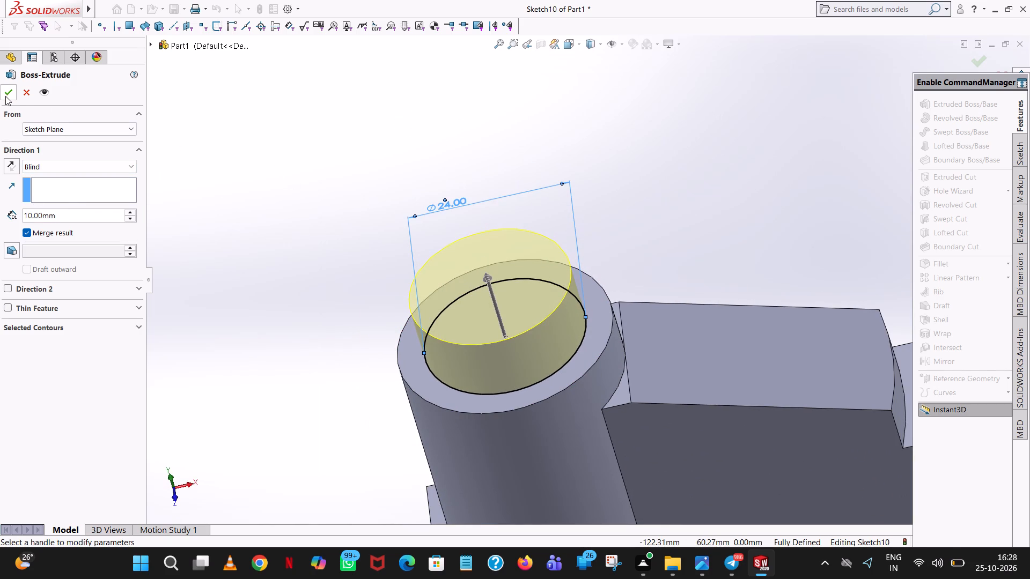
pyautogui.click(10, 92)
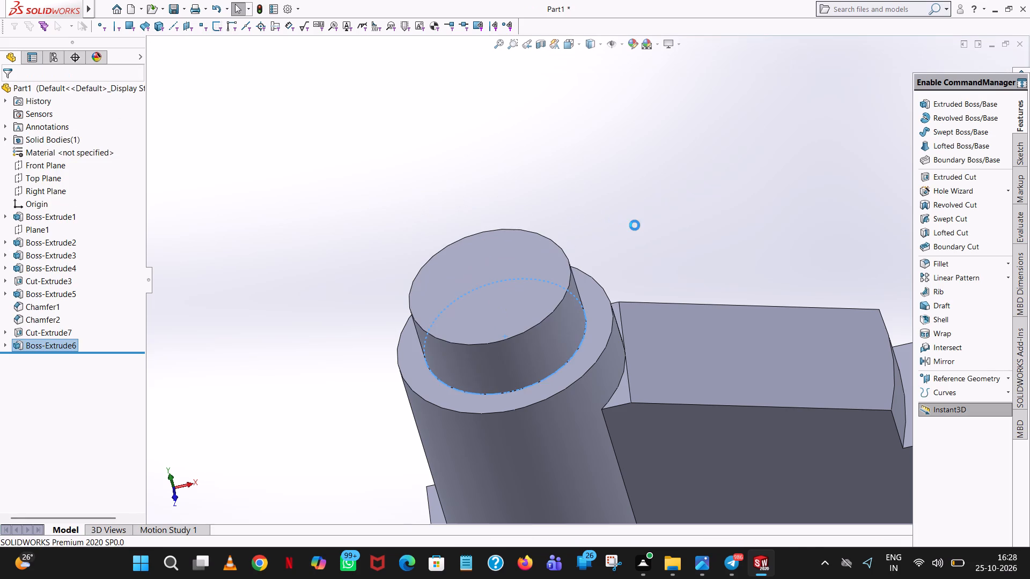
pyautogui.click(635, 225)
# Start an extruded cut on the 24 mm boss's top face and sketch a concentric circle of 8 mm radius.
pyautogui.click(943, 176)
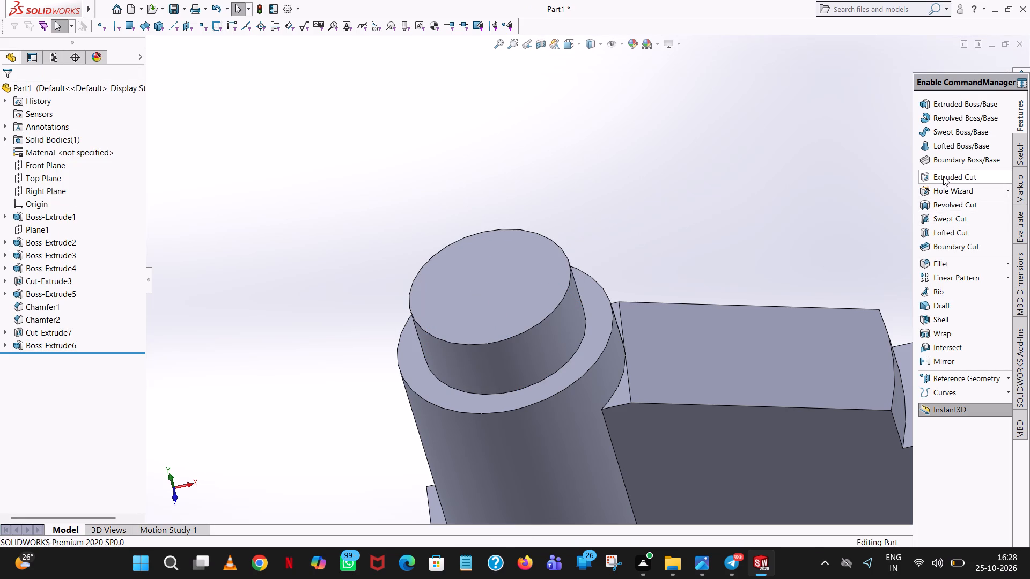
pyautogui.click(525, 263)
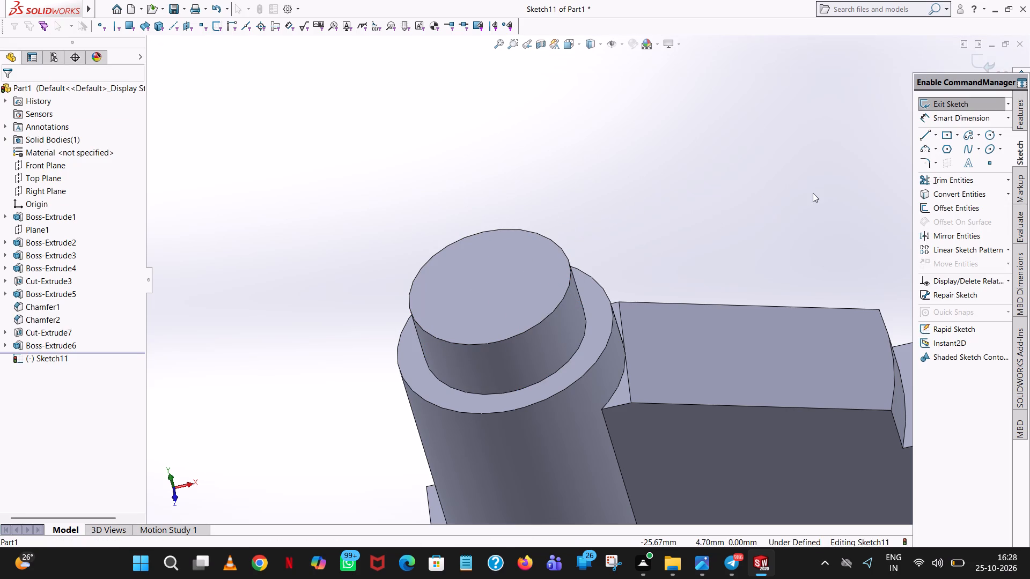
pyautogui.scroll(5, 768, 203)
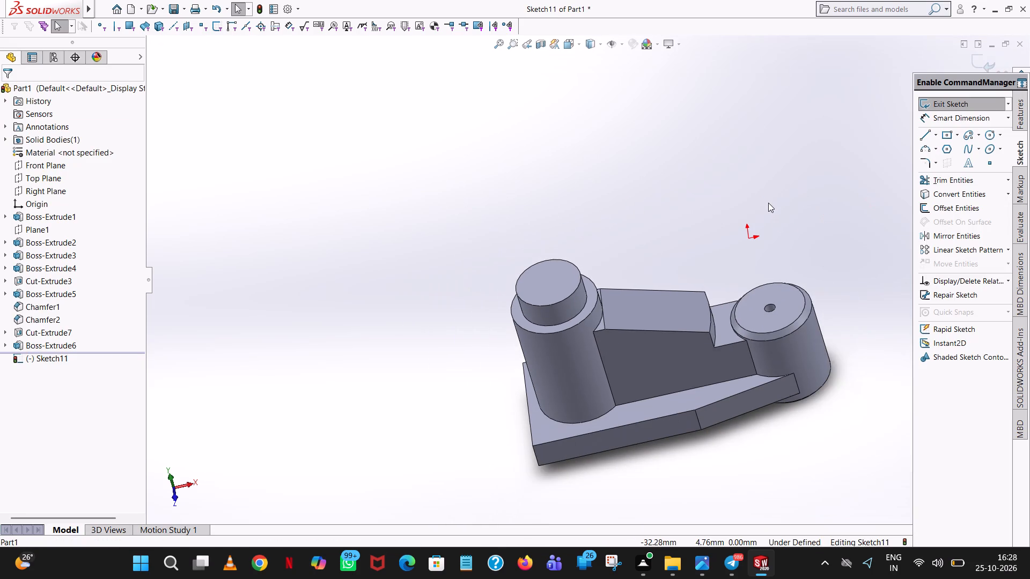
pyautogui.click(582, 44)
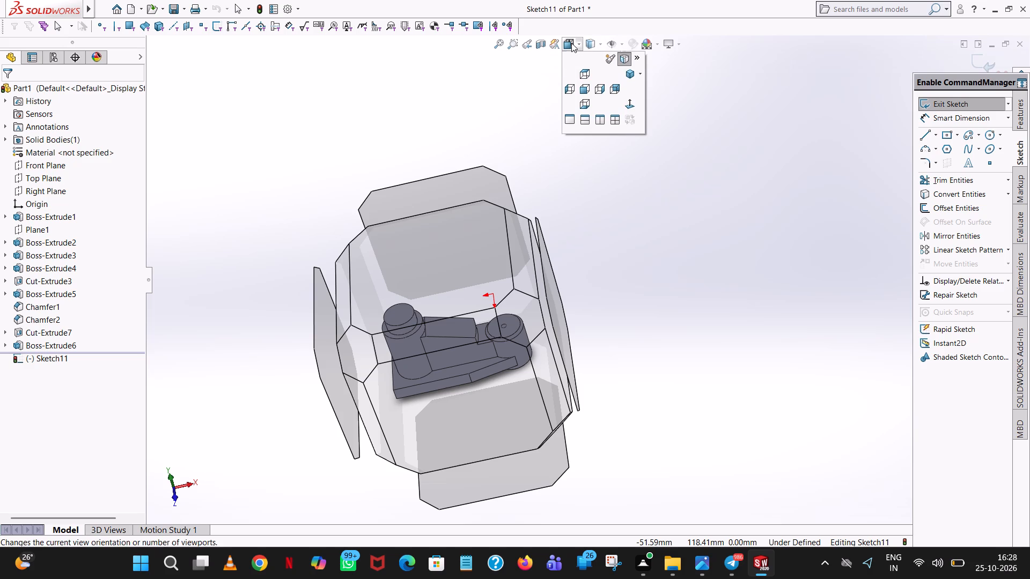
pyautogui.click(623, 106)
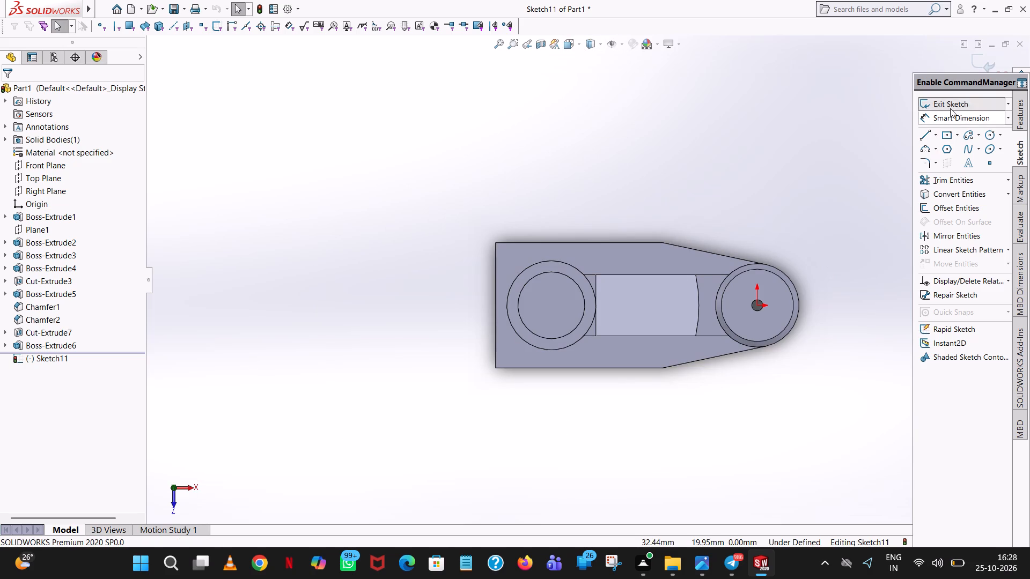
pyautogui.click(990, 136)
pyautogui.scroll(-1, 571, 361)
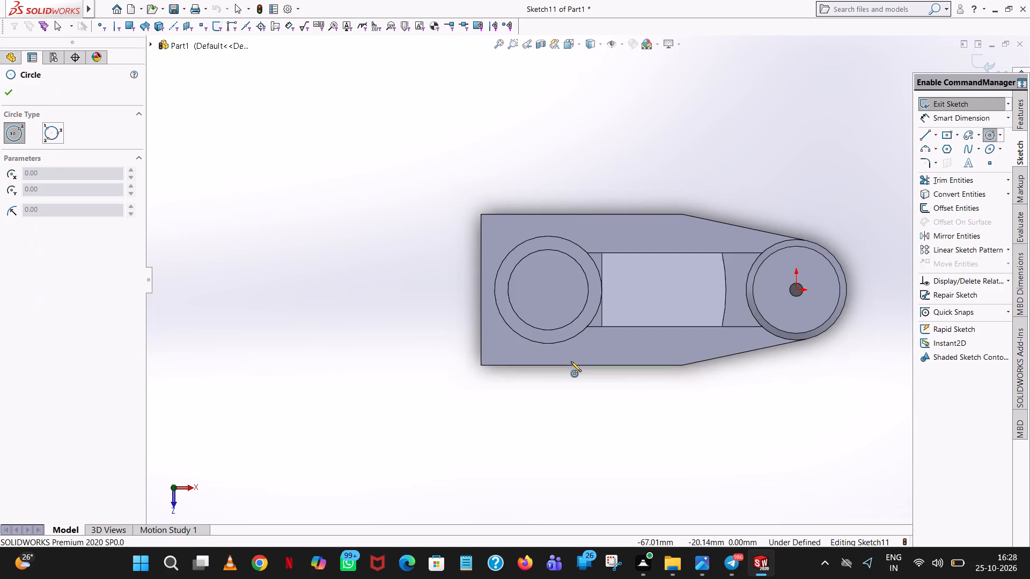
pyautogui.scroll(-2, 571, 361)
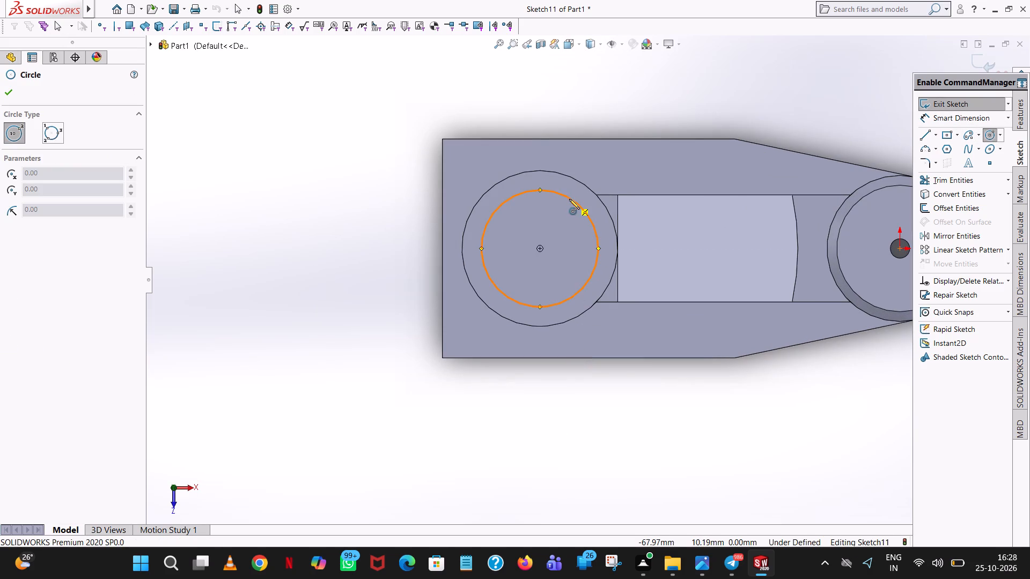
pyautogui.click(540, 247)
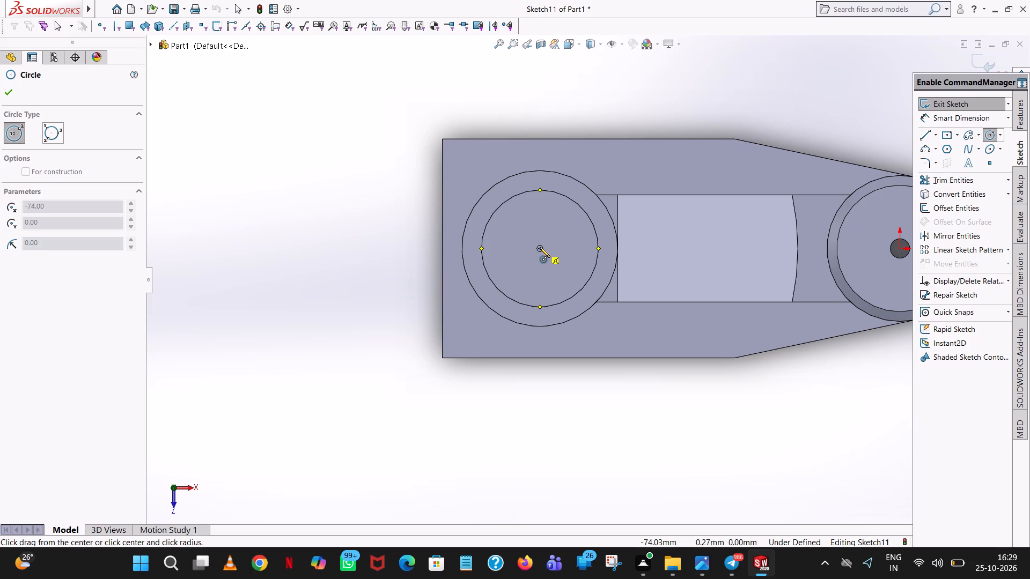
pyautogui.click(562, 214)
pyautogui.press('8')
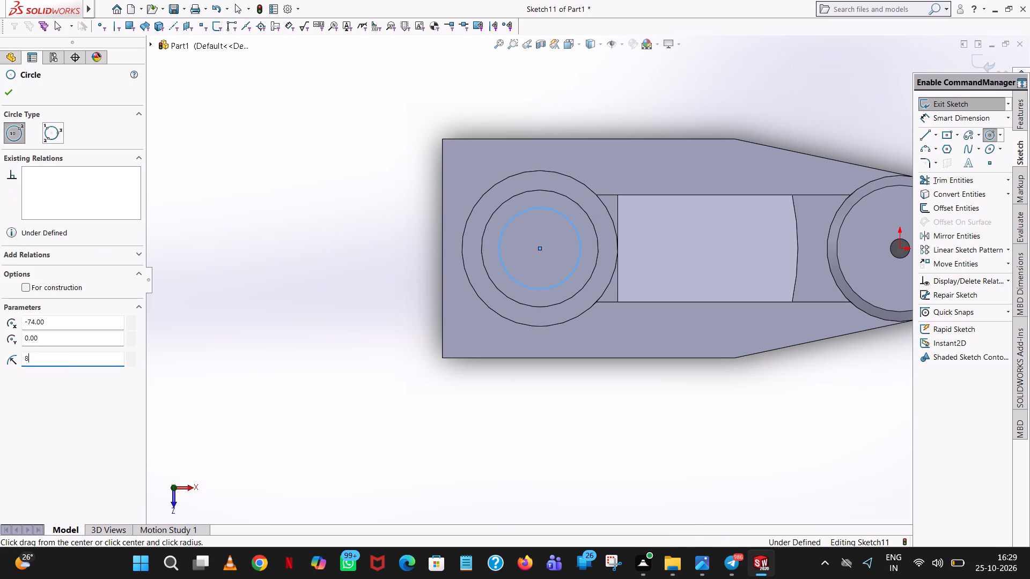
pyautogui.press('Return')
pyautogui.rightClick(562, 214)
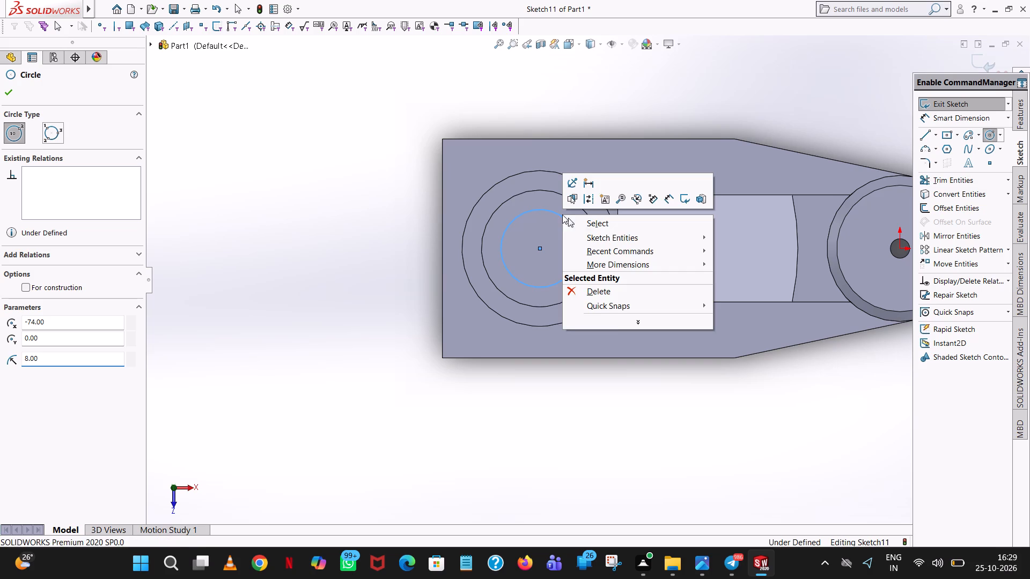
pyautogui.click(605, 225)
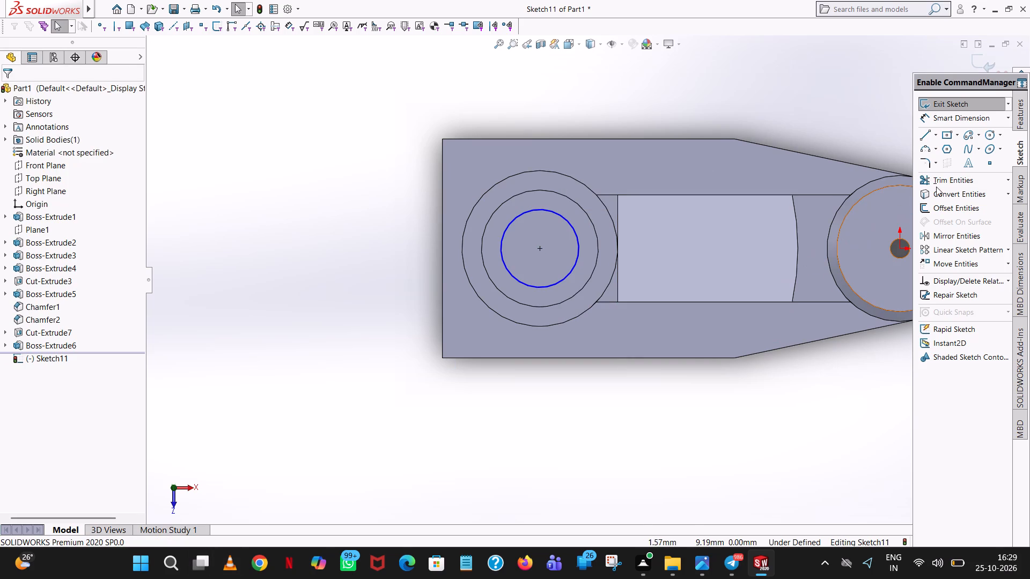
# Dimension the diameter of the circle on the stepped boss's top face as 16 mm.
pyautogui.click(957, 118)
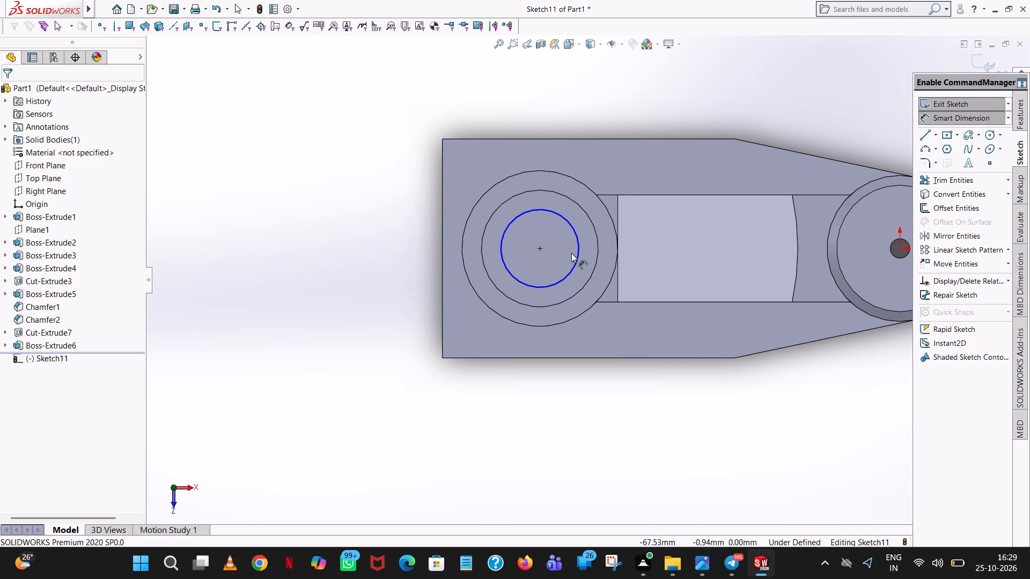
pyautogui.click(574, 262)
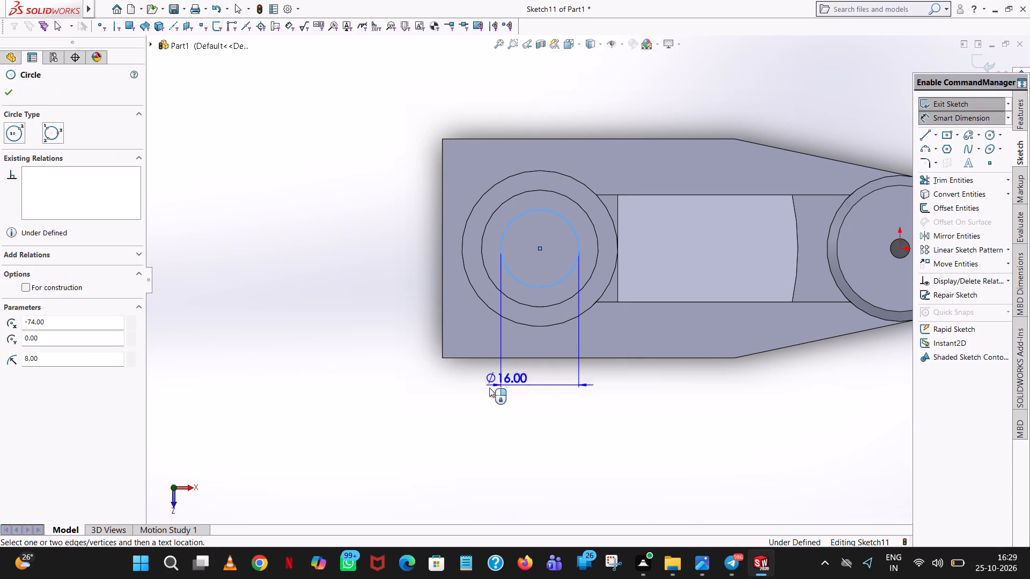
pyautogui.click(446, 391)
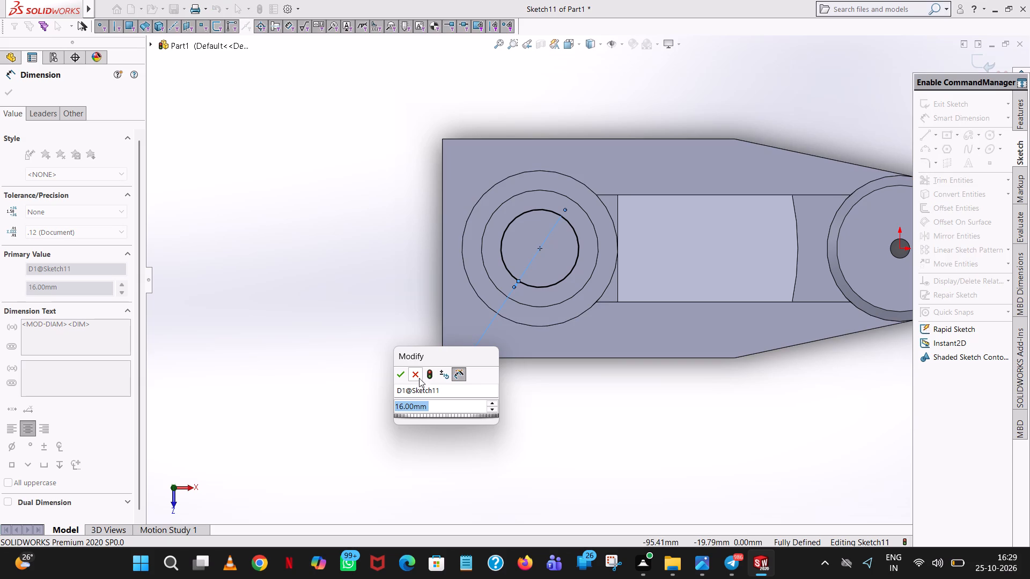
pyautogui.click(398, 379)
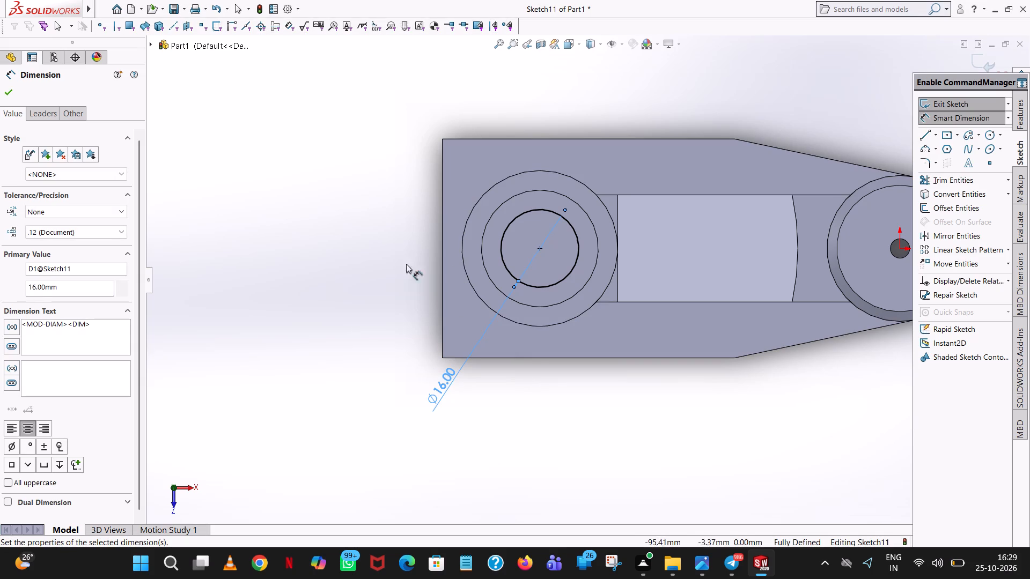
# Cut the 16 mm circle as a blind recess 3 mm deep into the stepped boss's top face.
pyautogui.click(325, 262)
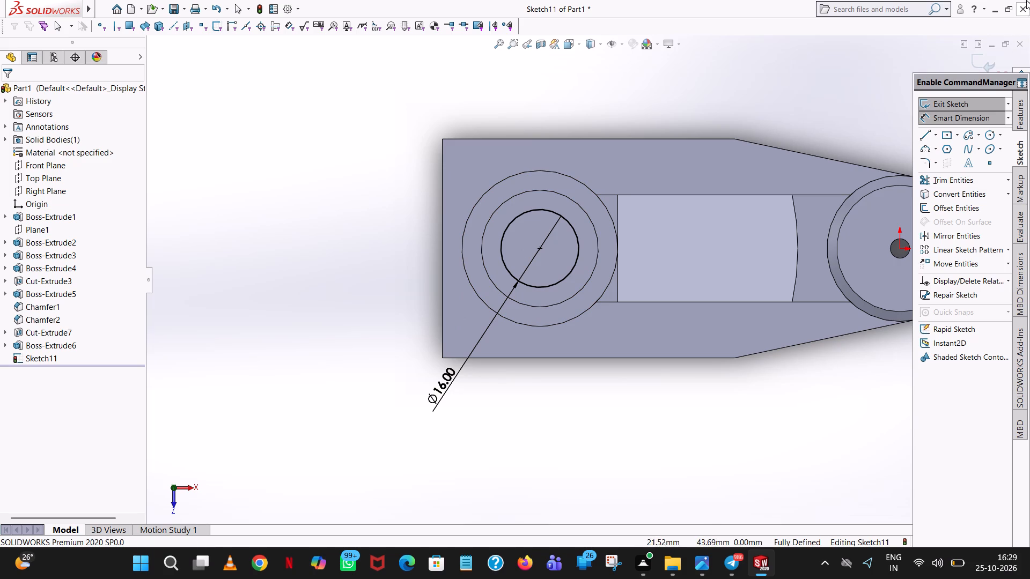
pyautogui.click(1019, 109)
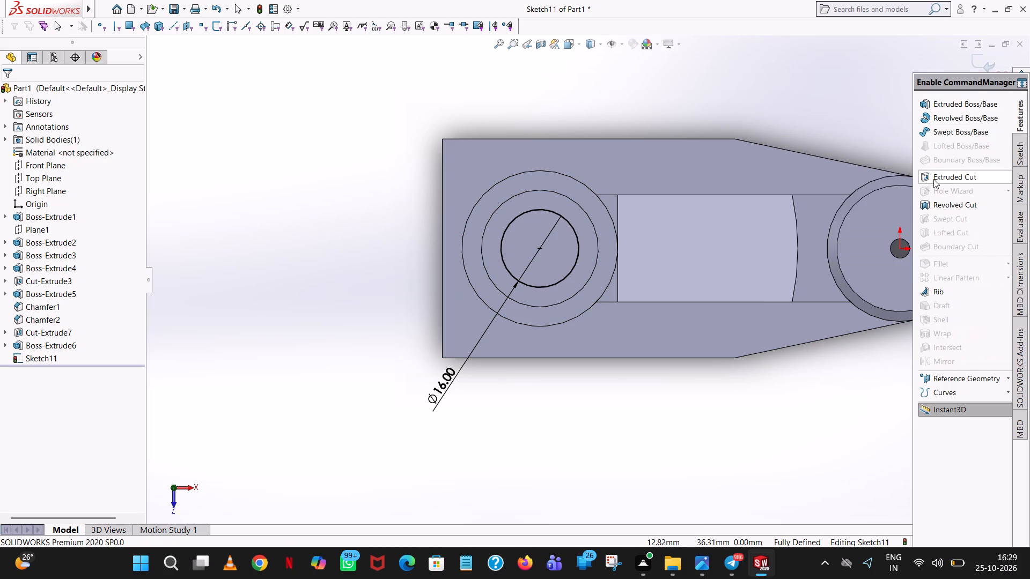
pyautogui.click(937, 174)
pyautogui.moveTo(700, 393); pyautogui.dragTo(700, 393, button='middle')
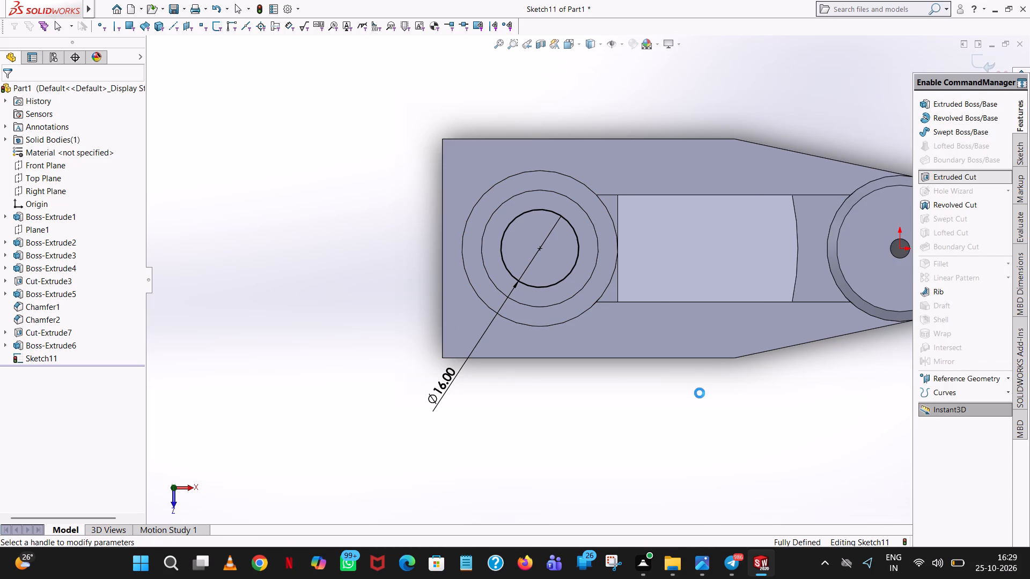
pyautogui.moveTo(700, 393); pyautogui.dragTo(679, 271, button='middle')
pyautogui.scroll(1, 679, 271)
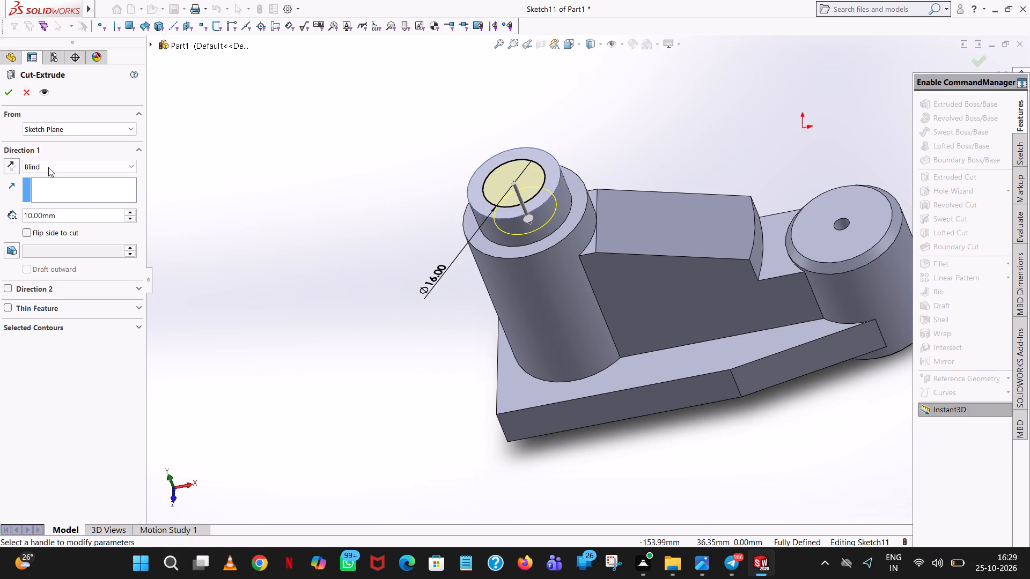
pyautogui.doubleClick(80, 209)
pyautogui.doubleClick(70, 222)
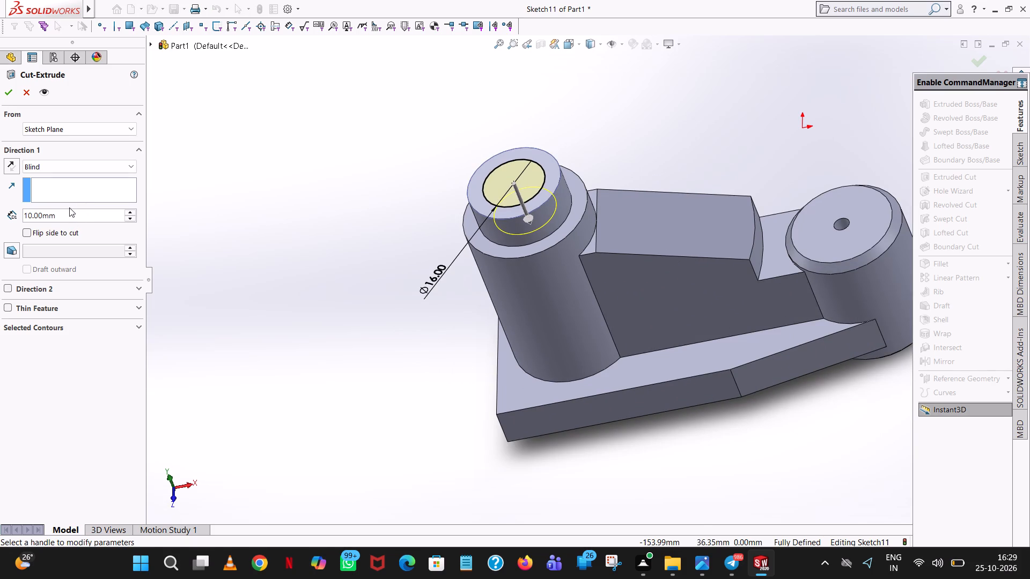
pyautogui.click(69, 207)
pyautogui.doubleClick(68, 216)
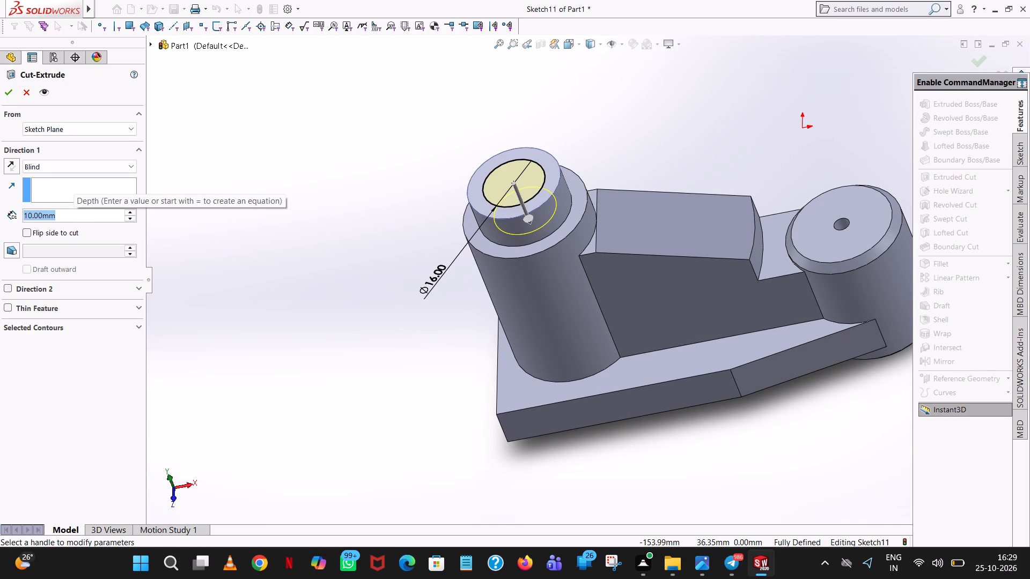
pyautogui.press('3')
pyautogui.press('Return')
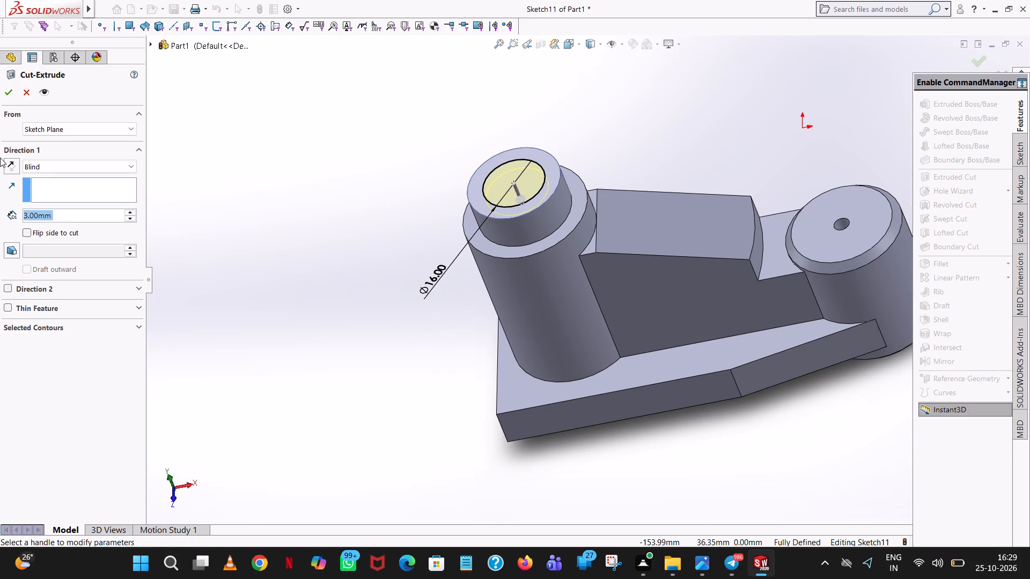
pyautogui.click(5, 93)
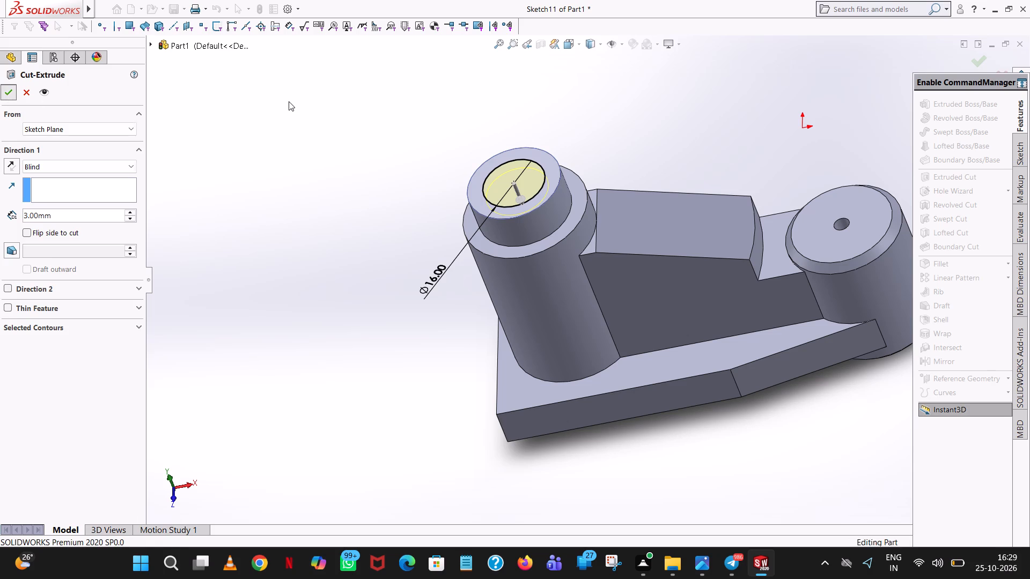
pyautogui.click(289, 100)
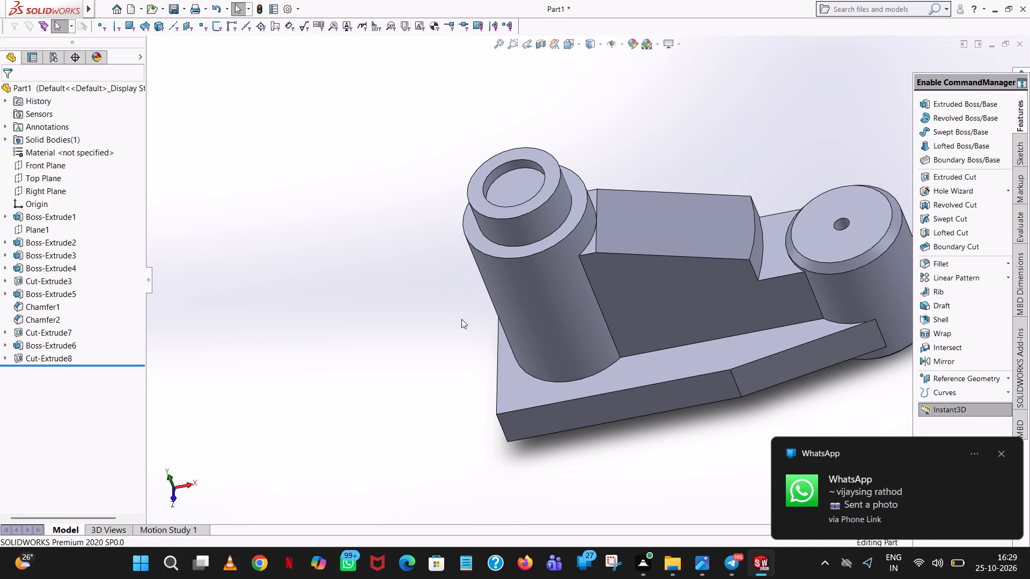
# Start an extruded cut on the floor of the 16 mm recess and sketch a concentric circle of 5 mm radius.
pyautogui.scroll(3, 620, 344)
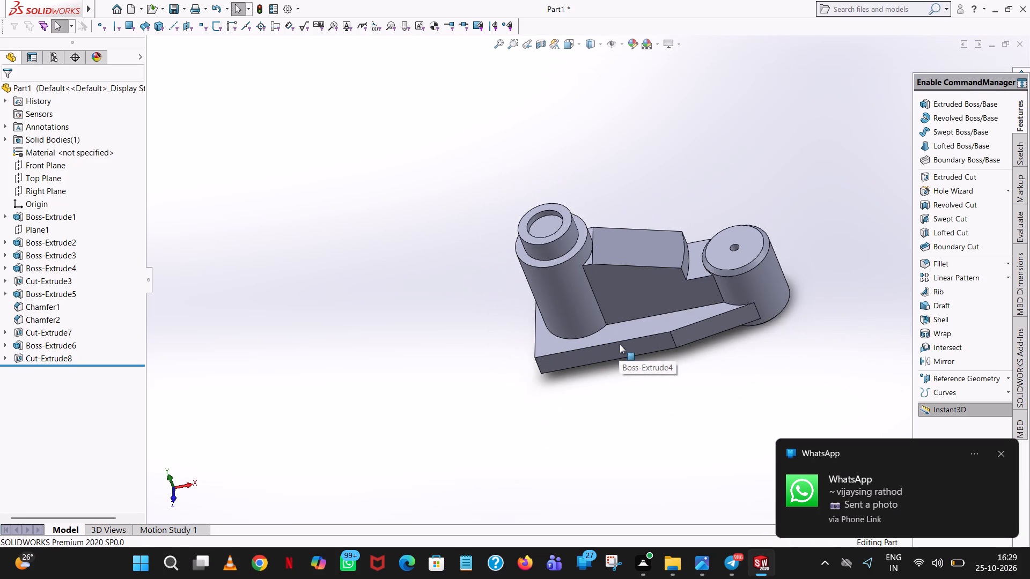
pyautogui.moveTo(620, 342); pyautogui.dragTo(638, 109, button='middle')
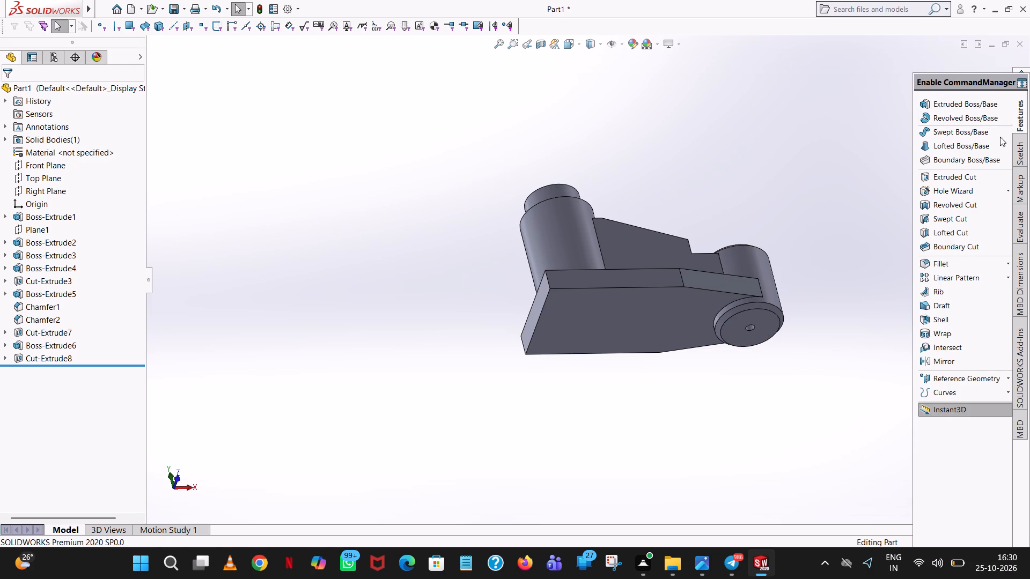
pyautogui.click(961, 176)
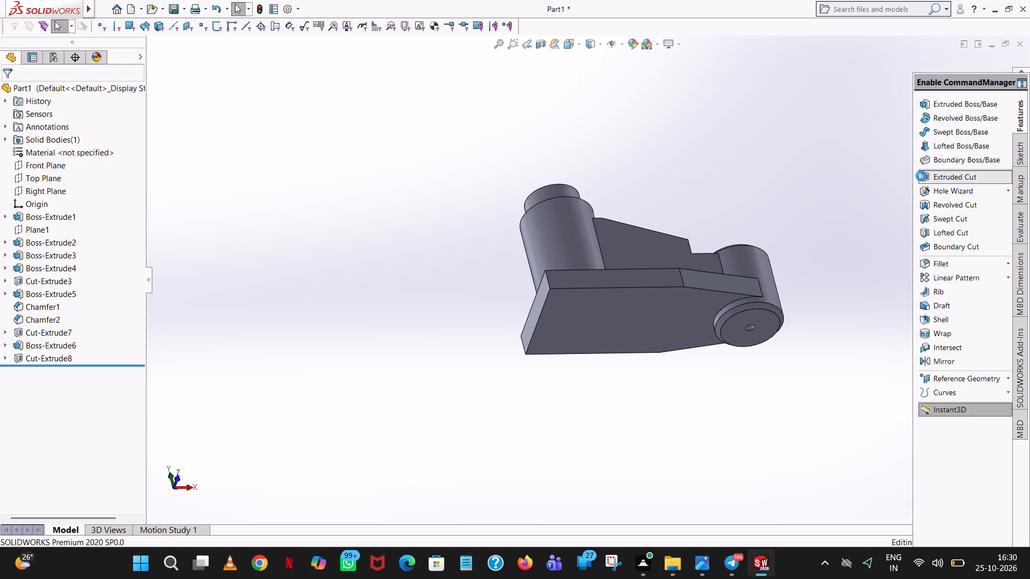
pyautogui.moveTo(698, 184); pyautogui.dragTo(709, 462, button='middle')
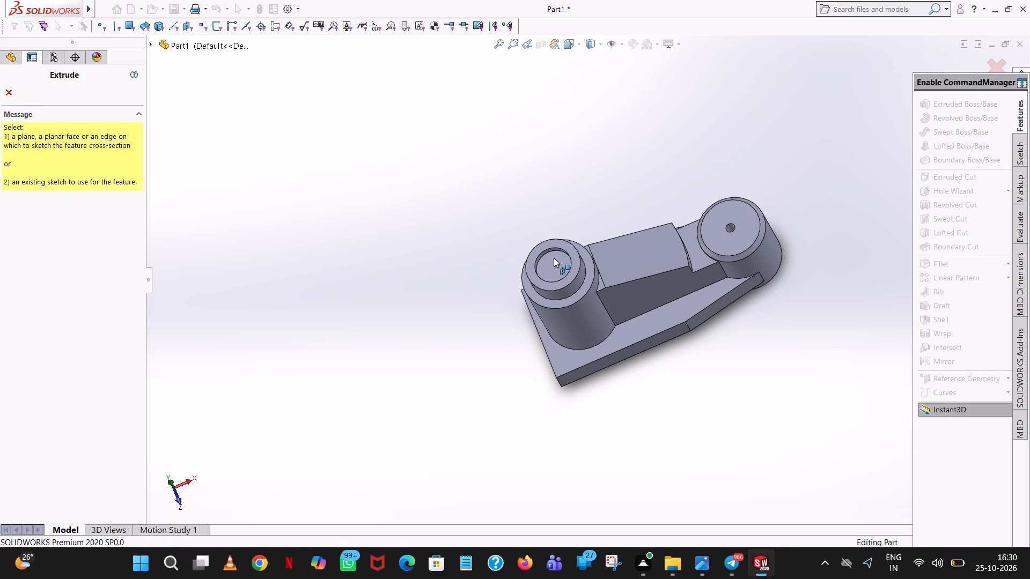
pyautogui.click(553, 258)
pyautogui.click(583, 44)
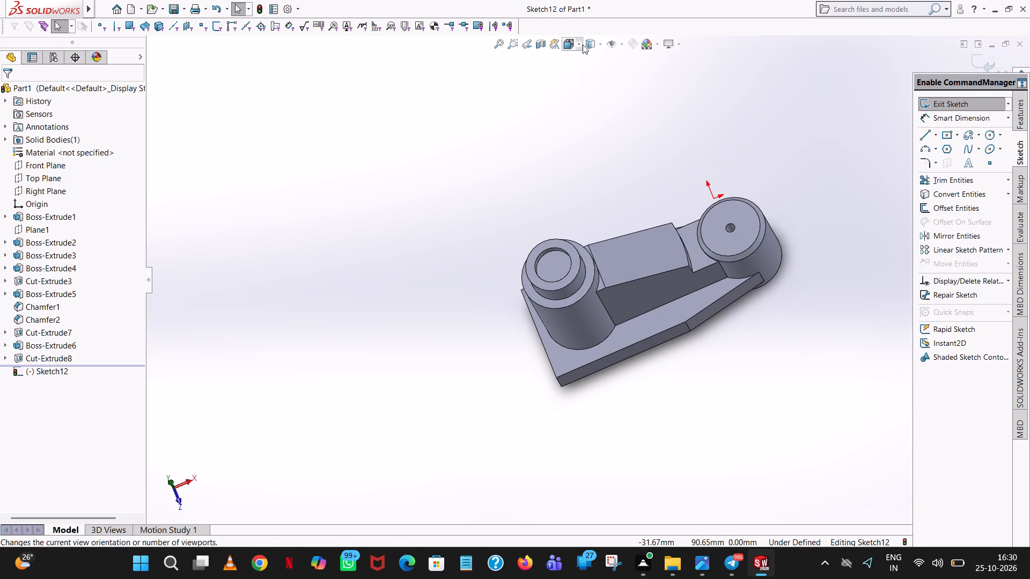
pyautogui.click(635, 103)
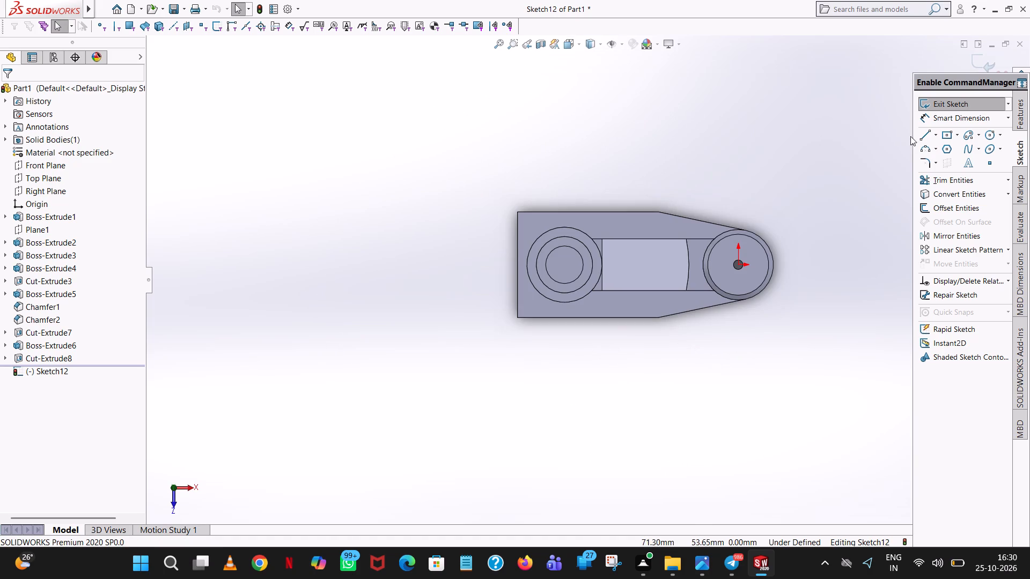
pyautogui.click(991, 132)
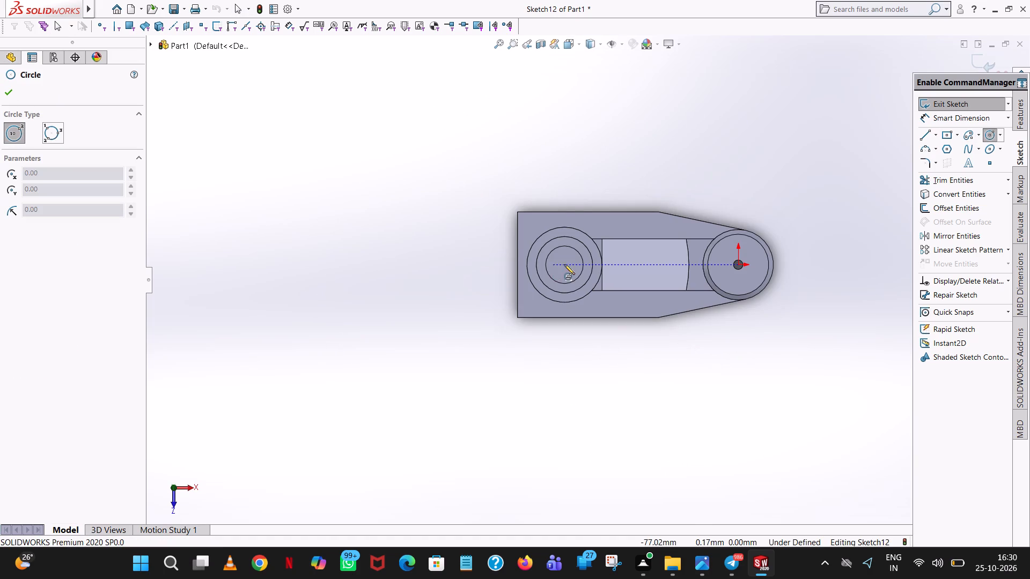
pyautogui.scroll(-6, 583, 274)
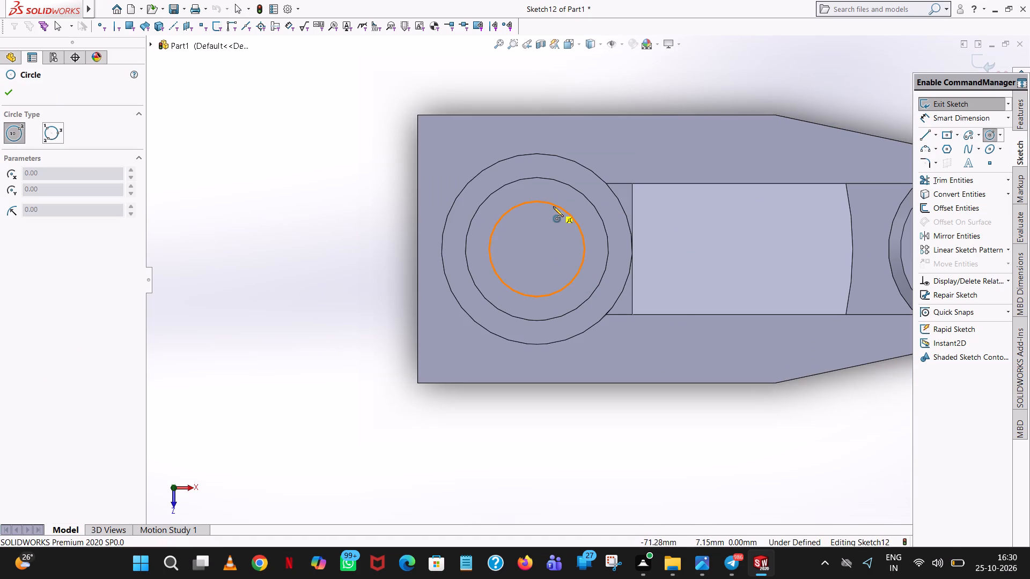
pyautogui.click(538, 249)
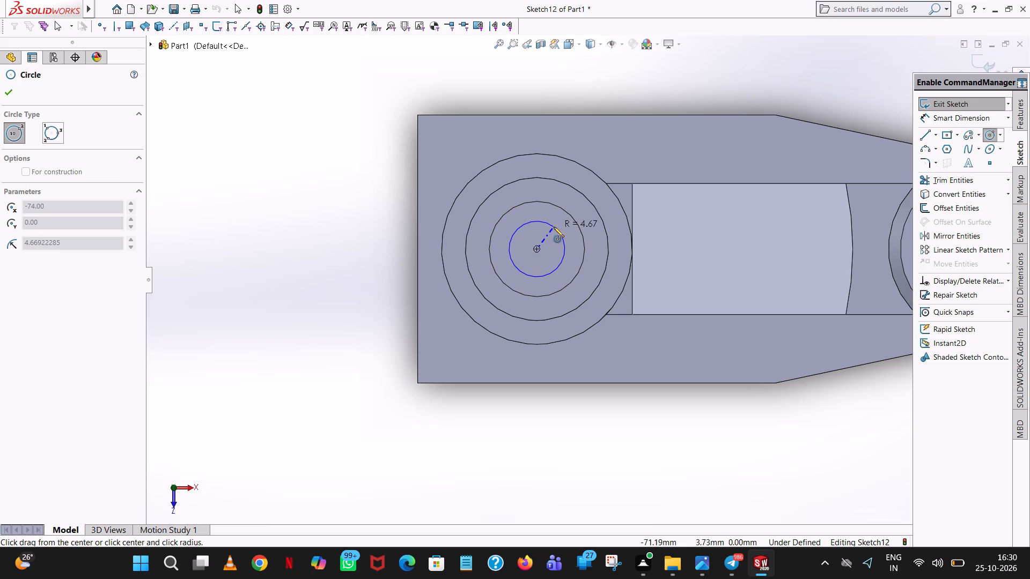
pyautogui.click(554, 226)
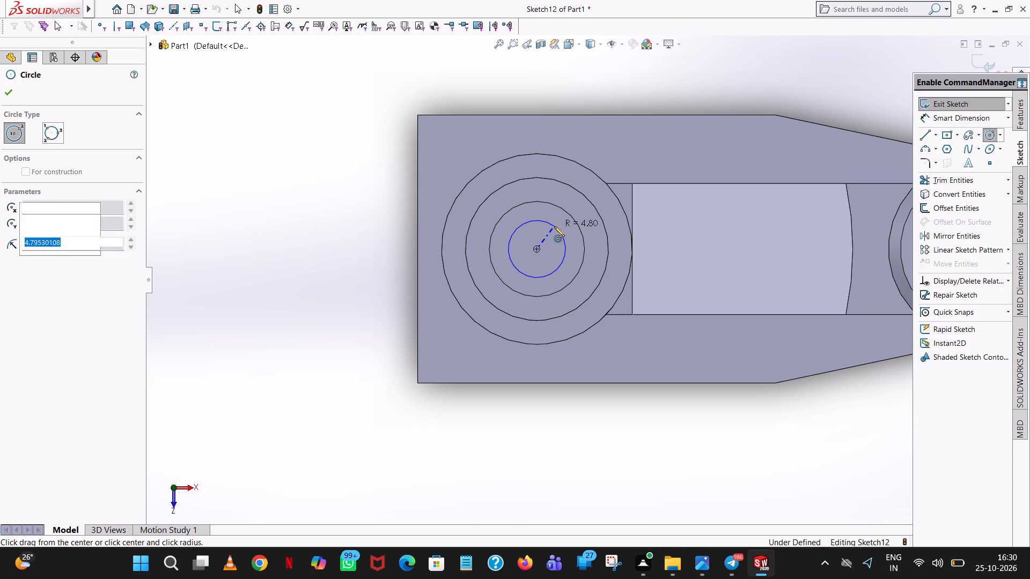
pyautogui.press('5')
pyautogui.press('Return')
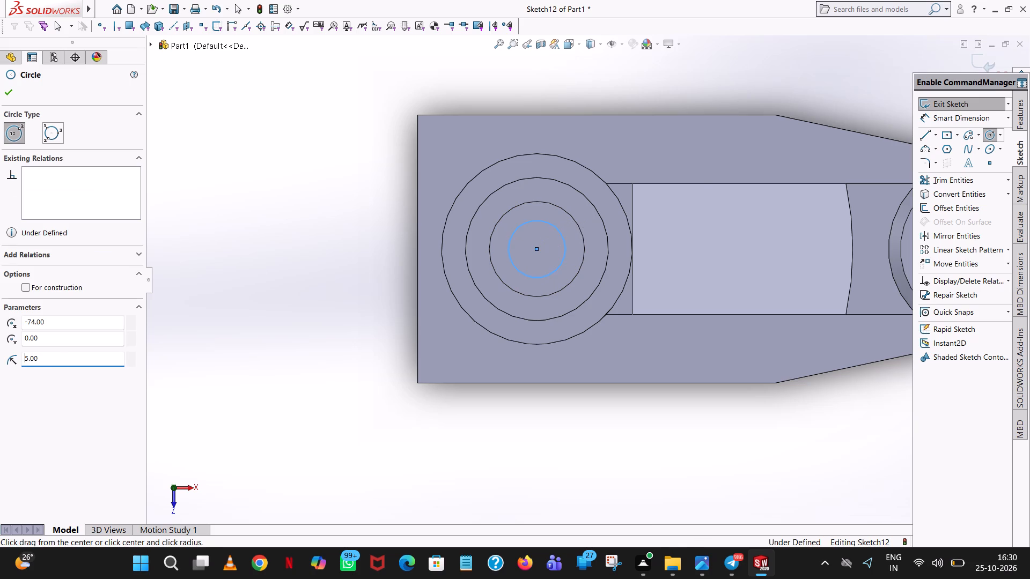
pyautogui.rightClick(554, 226)
pyautogui.click(589, 240)
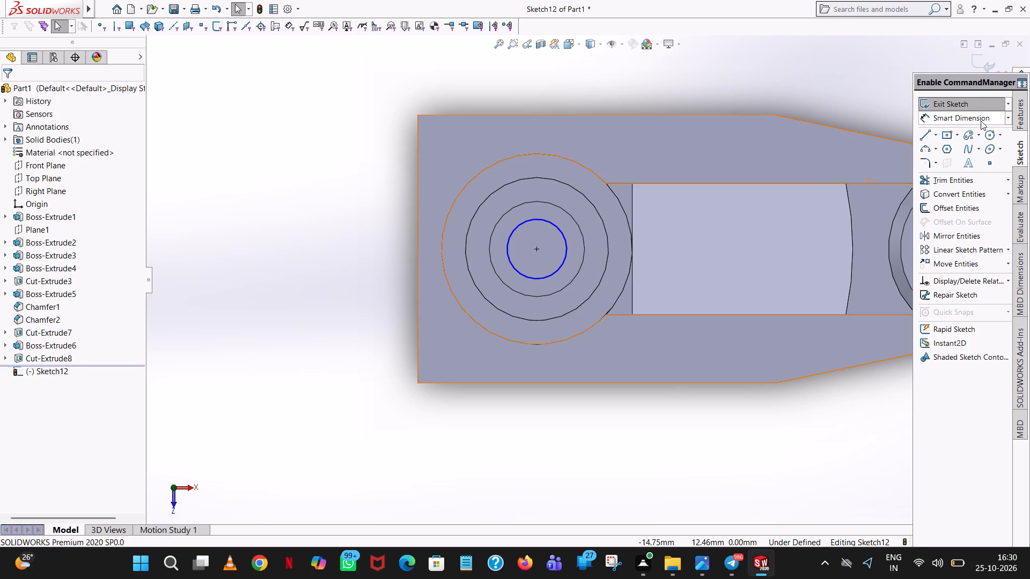
# Dimension the diameter of the circle on the recess floor as 10 mm.
pyautogui.click(981, 121)
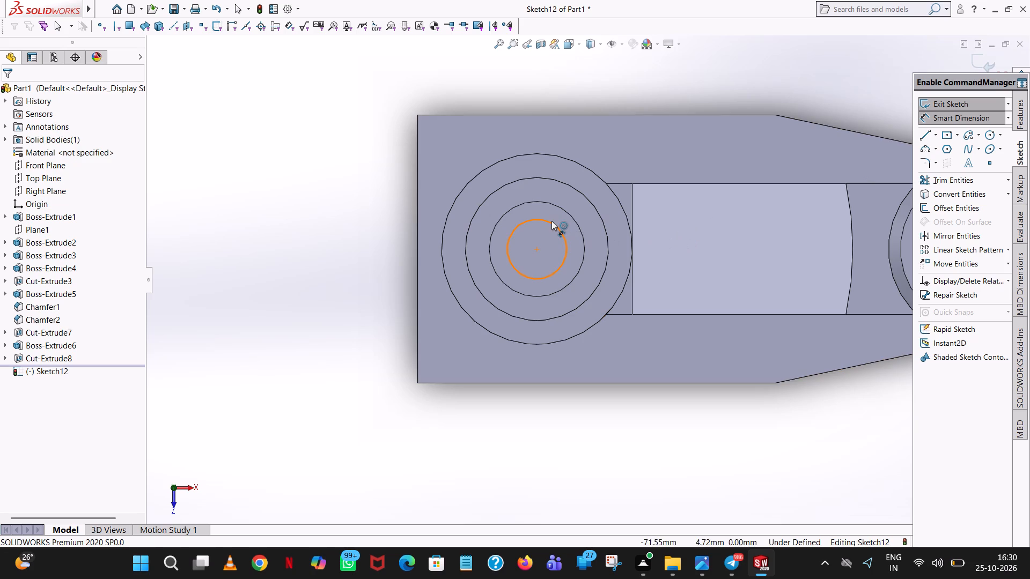
pyautogui.click(551, 221)
pyautogui.click(315, 164)
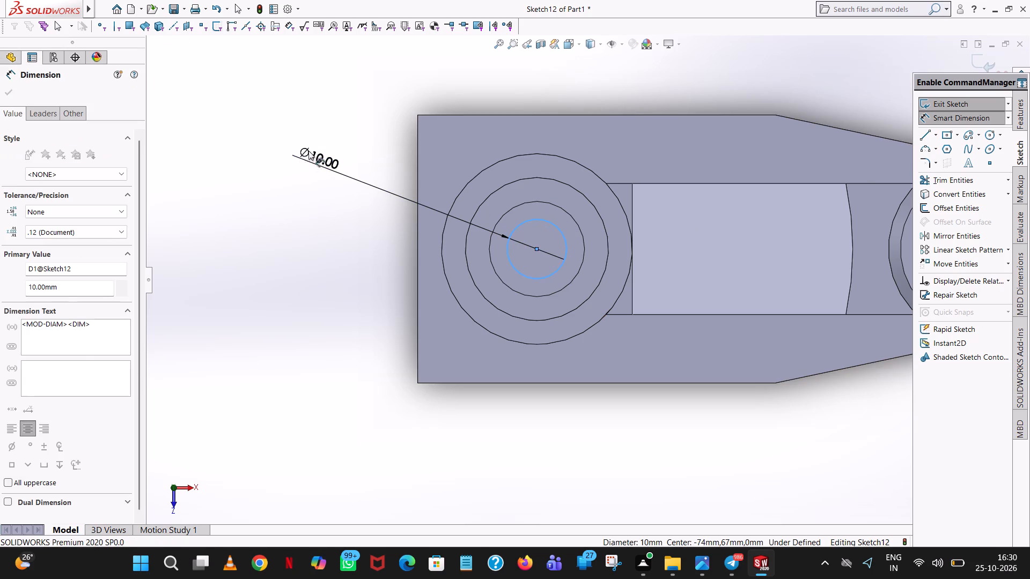
pyautogui.click(272, 146)
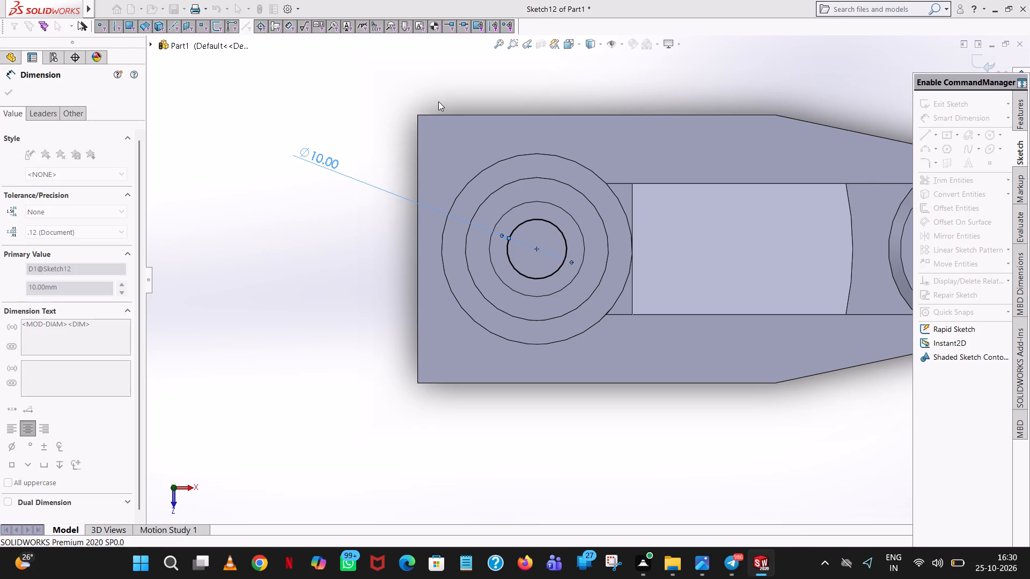
pyautogui.click(439, 101)
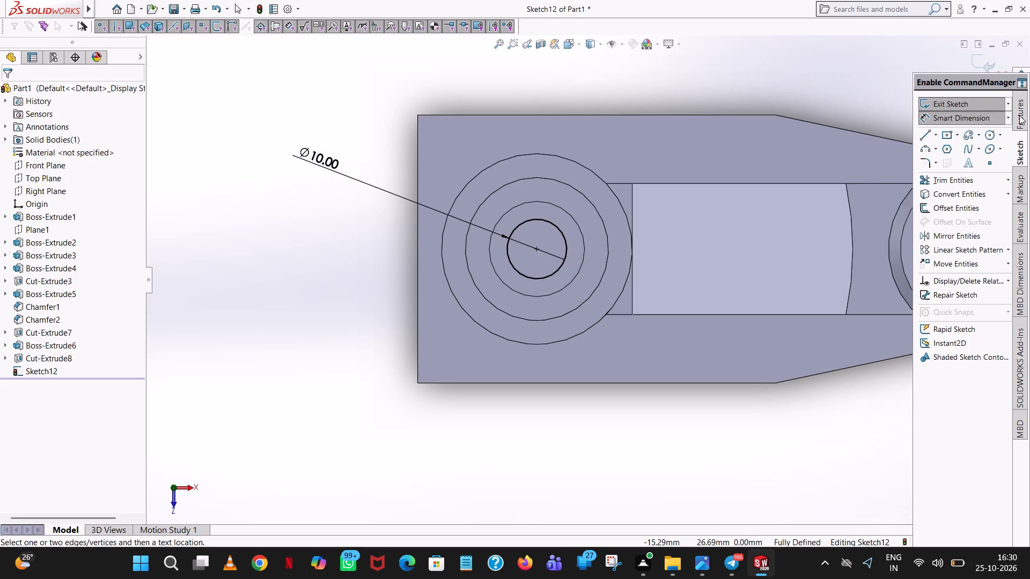
# Cut the 10 mm circle blind to a depth of 106 mm, down through the cylinder and base plate.
pyautogui.click(1019, 115)
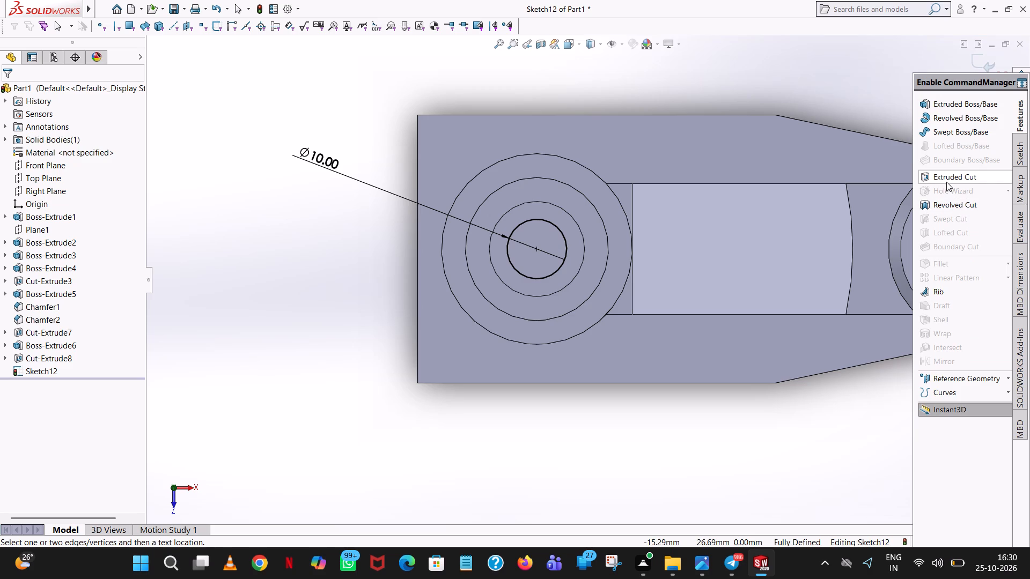
pyautogui.click(945, 181)
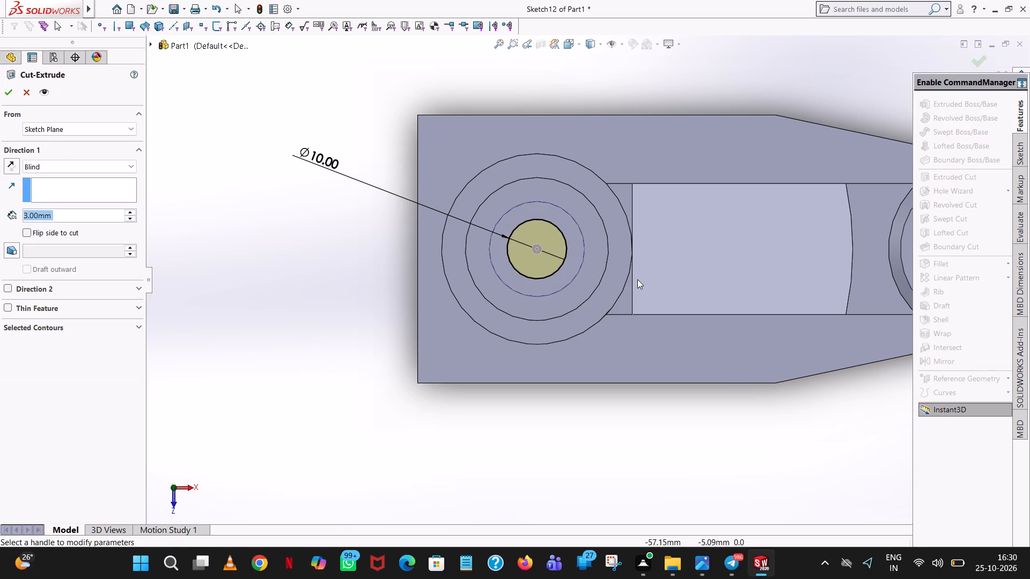
pyautogui.scroll(4, 642, 277)
pyautogui.moveTo(647, 275); pyautogui.dragTo(701, 107, button='middle')
pyautogui.scroll(1, 654, 239)
pyautogui.scroll(1, 702, 102)
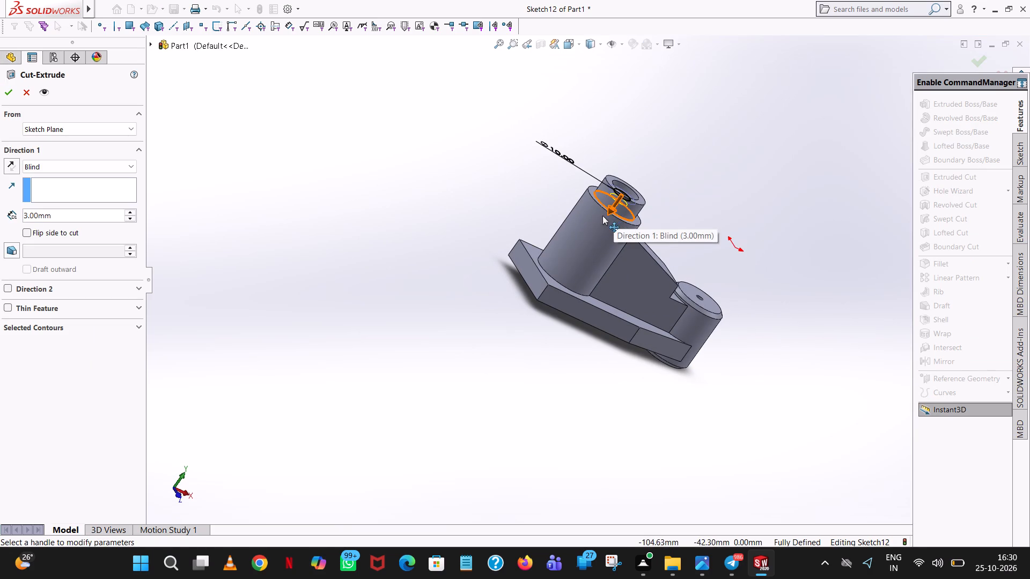
pyautogui.scroll(-7, 615, 207)
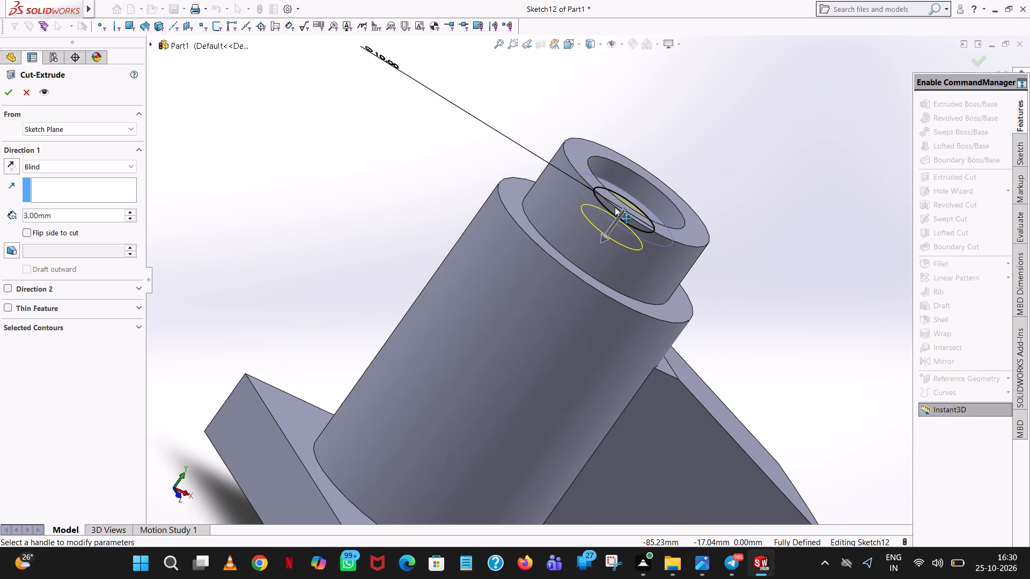
pyautogui.moveTo(601, 240); pyautogui.dragTo(195, 513)
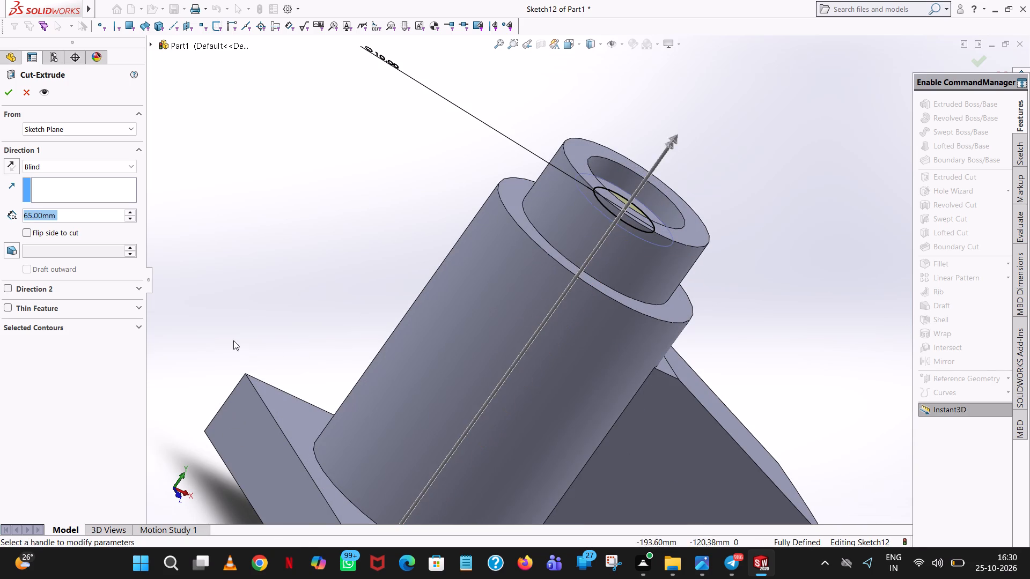
pyautogui.scroll(5, 280, 344)
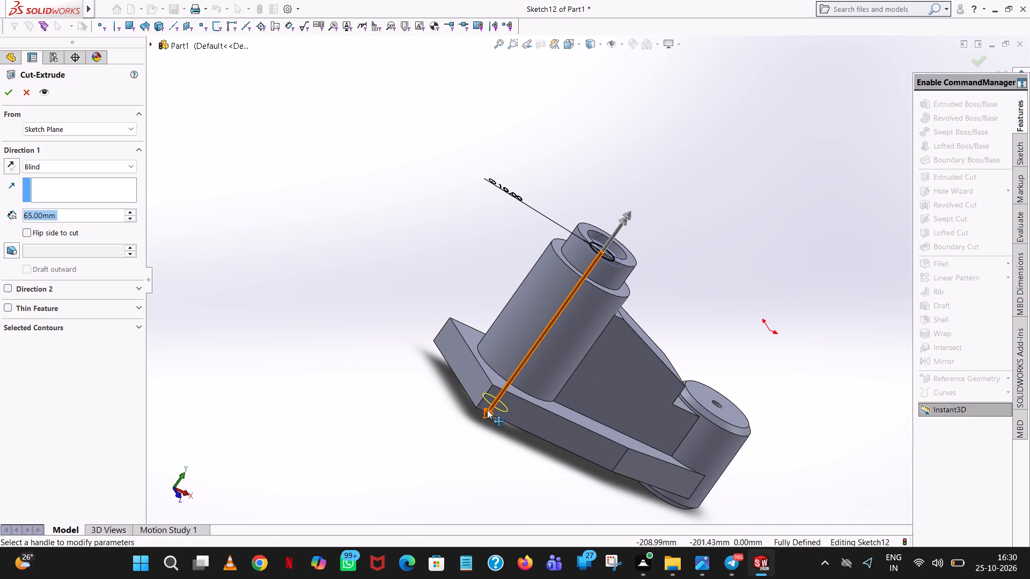
pyautogui.moveTo(485, 411); pyautogui.dragTo(418, 493)
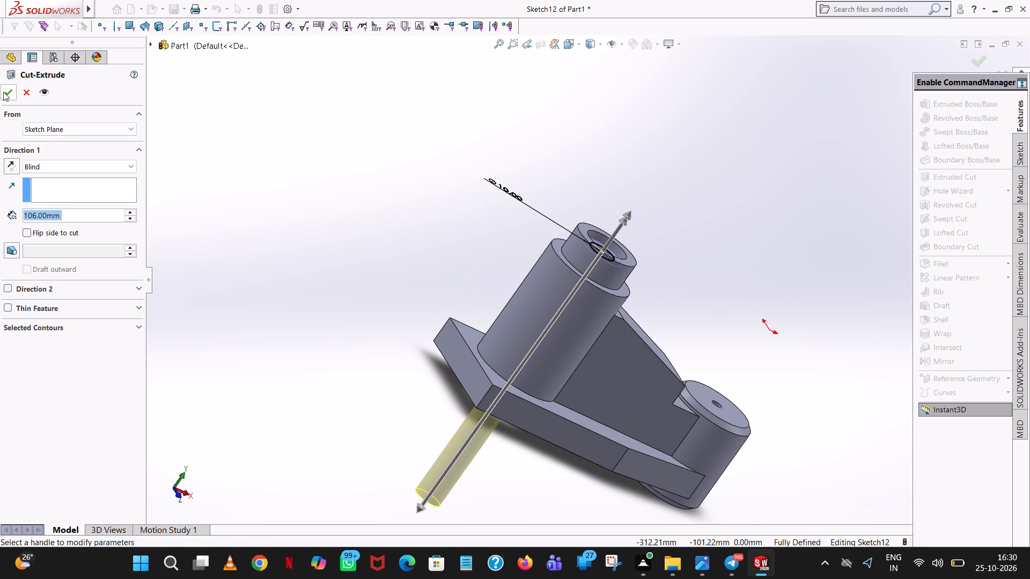
pyautogui.click(3, 91)
pyautogui.click(334, 165)
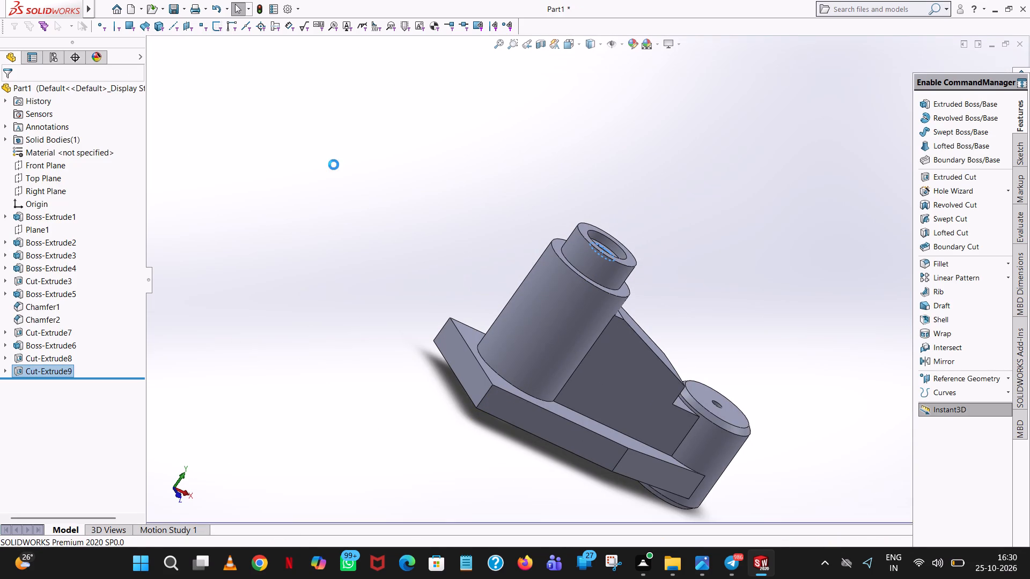
# Start an extruded cut on the base plate's underside and sketch a circle of 6.5 mm radius concentric with the 10 mm hole.
pyautogui.moveTo(396, 286); pyautogui.dragTo(599, 114, button='middle')
pyautogui.scroll(1, 398, 286)
pyautogui.click(950, 180)
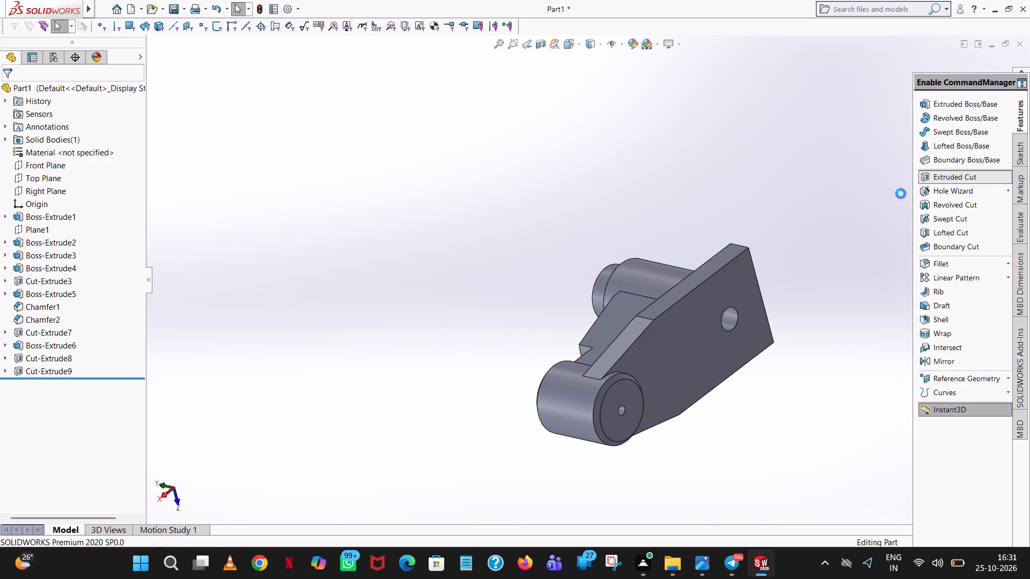
pyautogui.click(722, 298)
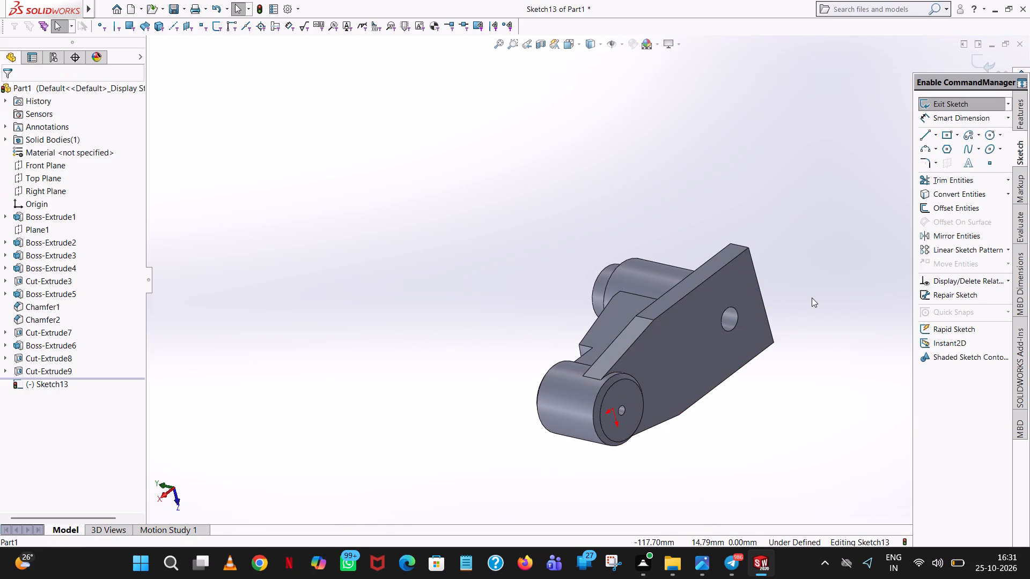
pyautogui.scroll(1, 813, 300)
pyautogui.moveTo(812, 301); pyautogui.dragTo(754, 251, button='middle')
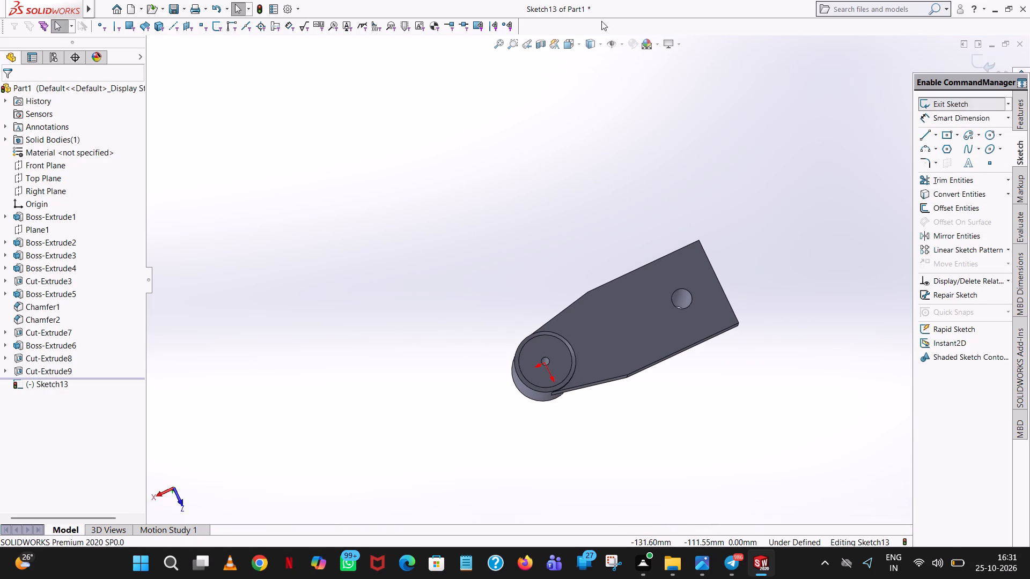
pyautogui.click(580, 43)
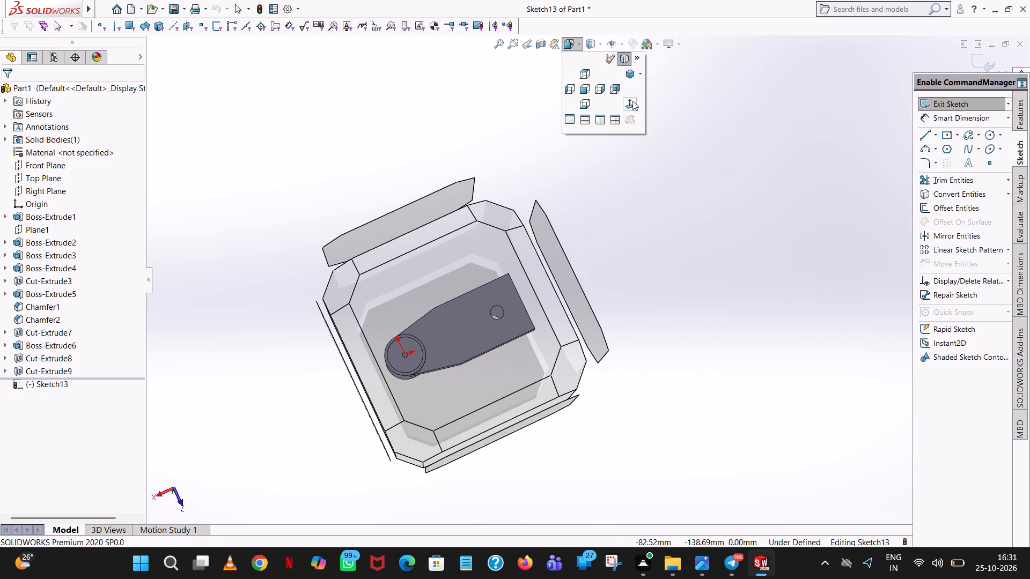
pyautogui.click(634, 102)
pyautogui.click(987, 133)
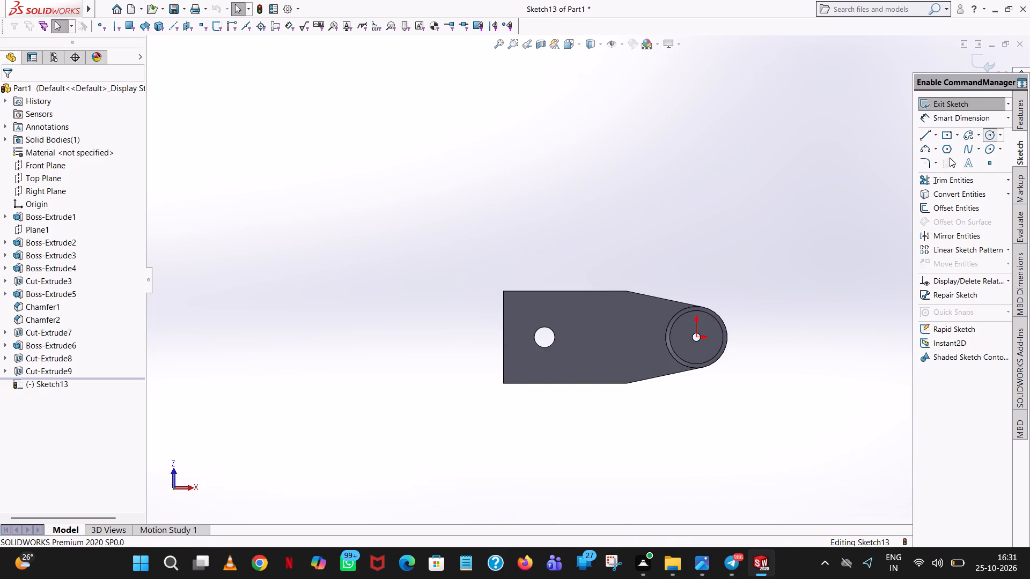
pyautogui.scroll(-7, 560, 322)
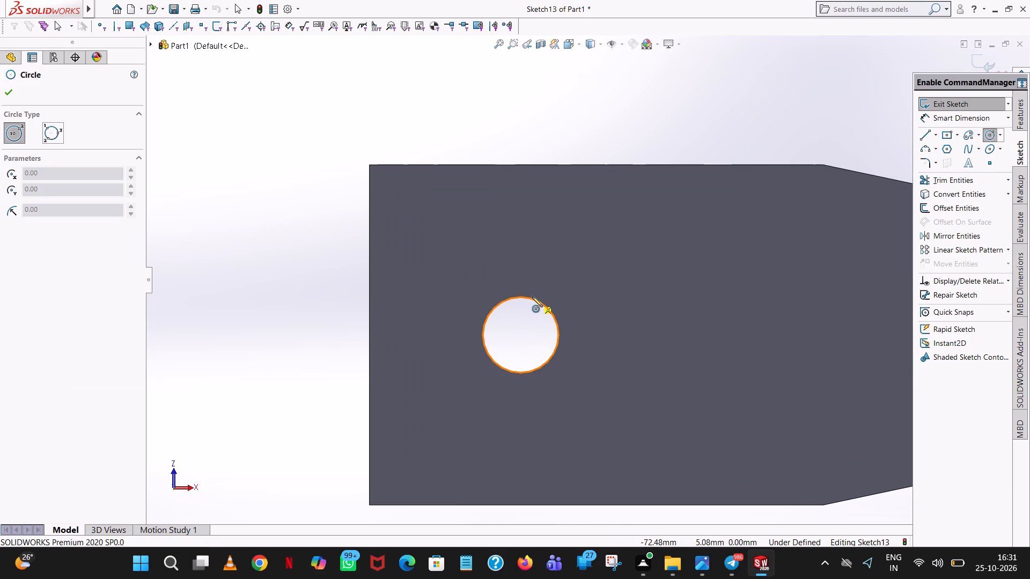
pyautogui.click(519, 335)
pyautogui.click(554, 285)
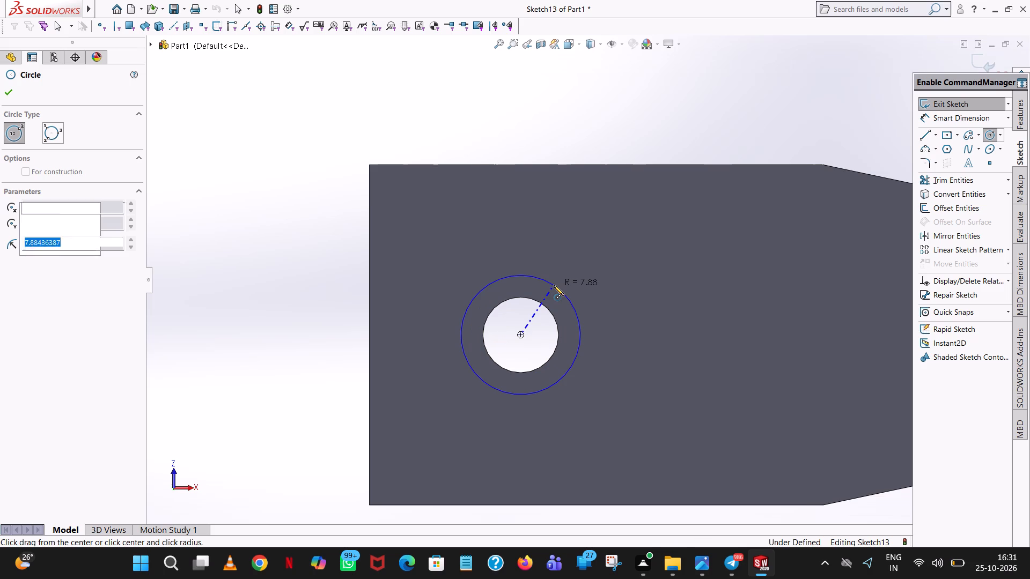
pyautogui.press('1')
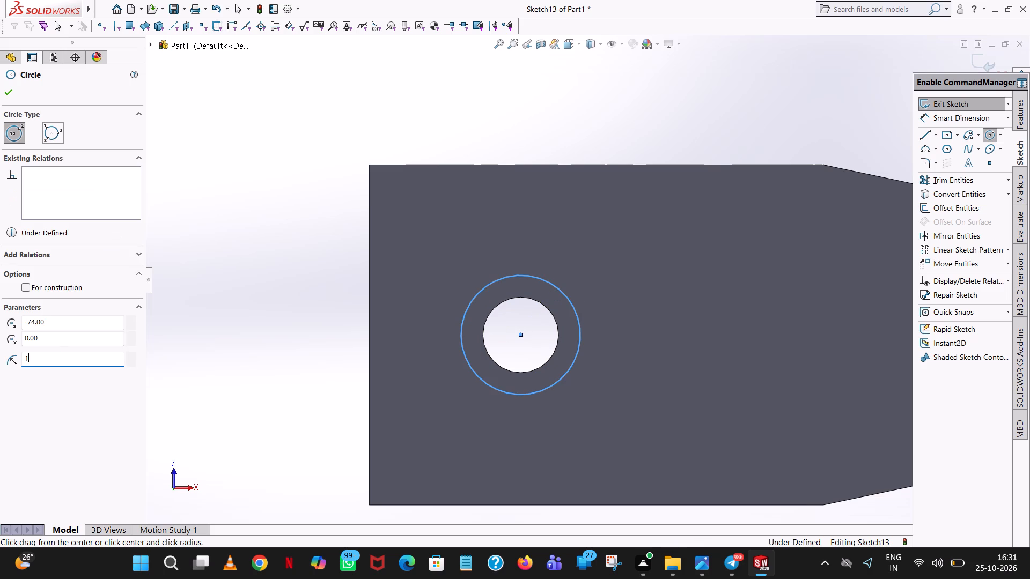
pyautogui.write('3/')
pyautogui.press('2')
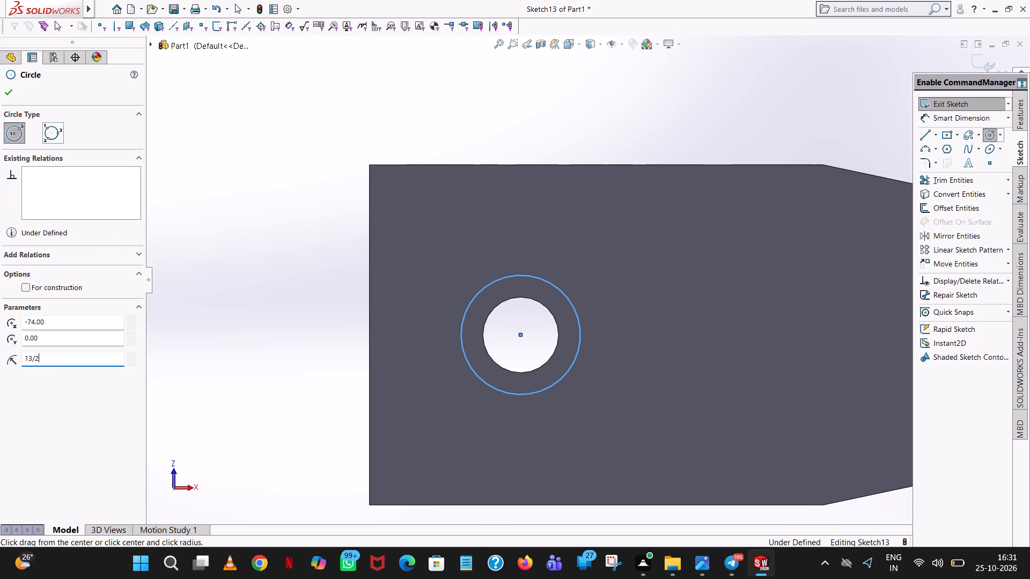
pyautogui.press('Return')
pyautogui.rightClick(554, 285)
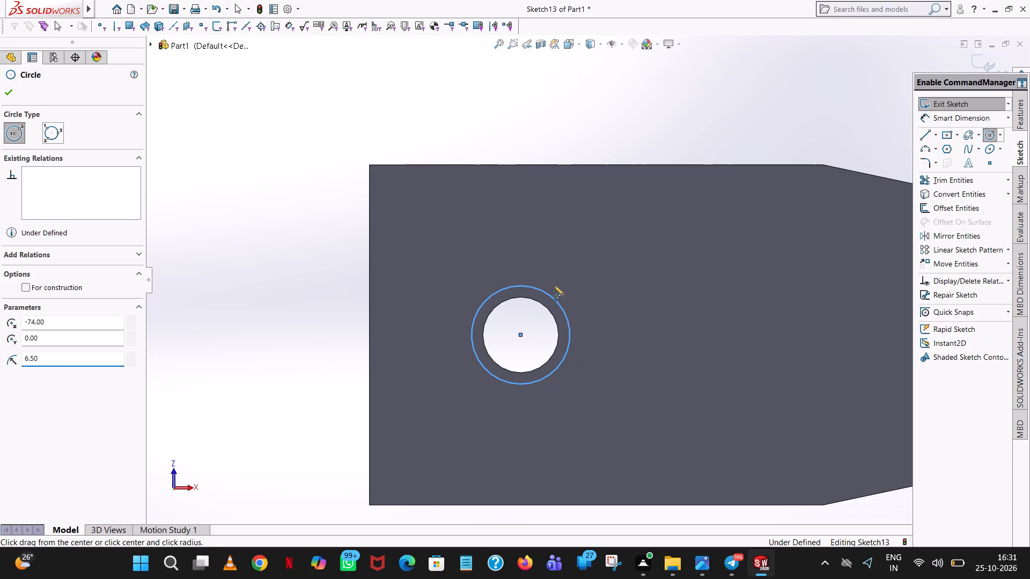
pyautogui.click(579, 293)
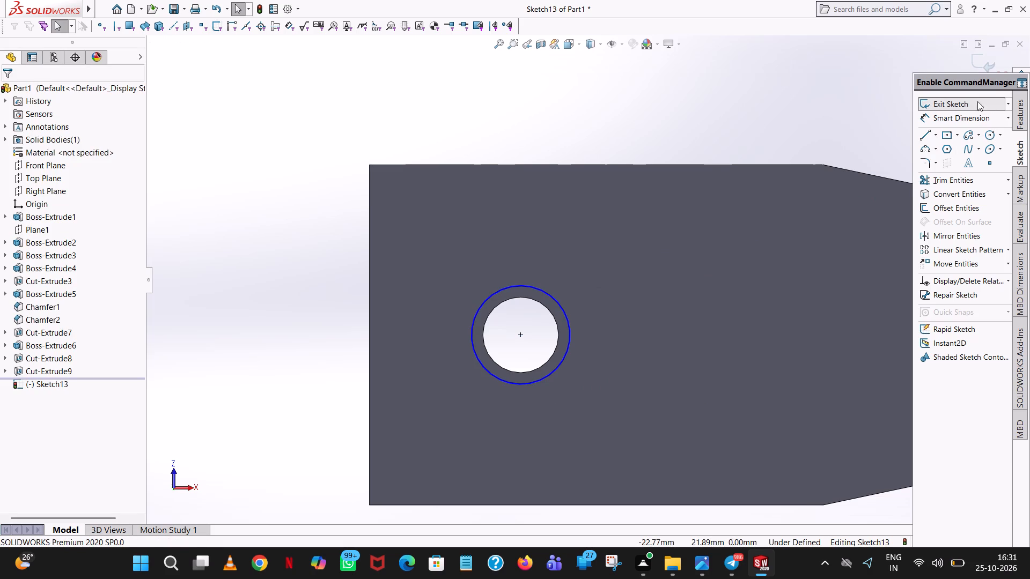
# Dimension the diameter of the circle on the plate's underside as 13 mm.
pyautogui.click(965, 118)
pyautogui.click(503, 289)
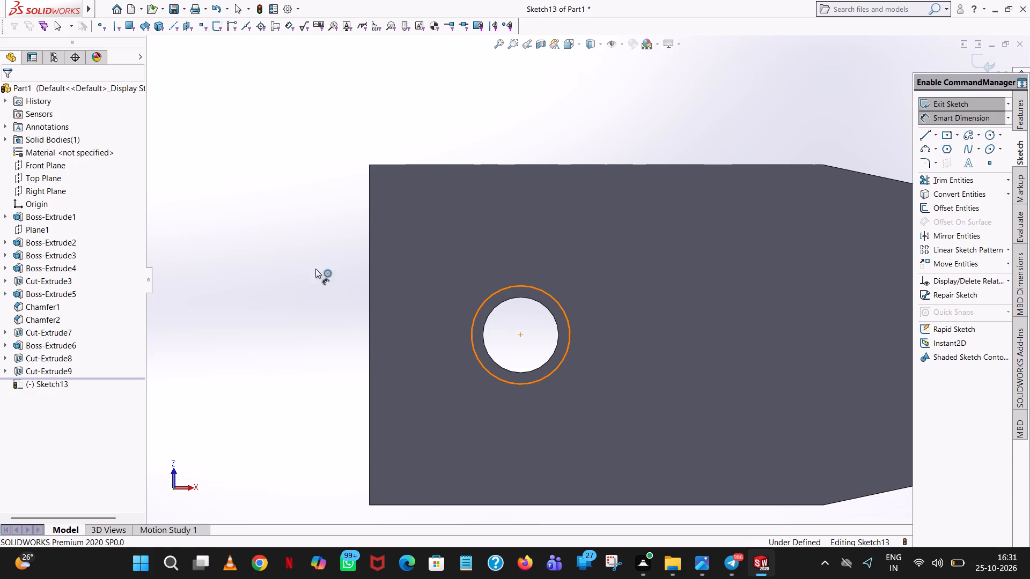
pyautogui.click(259, 256)
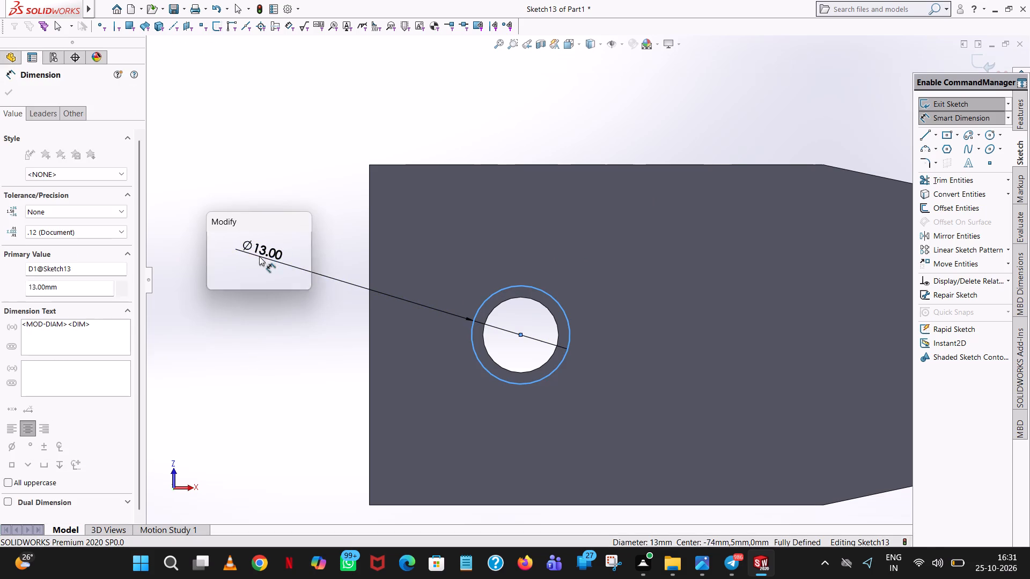
pyautogui.click(218, 236)
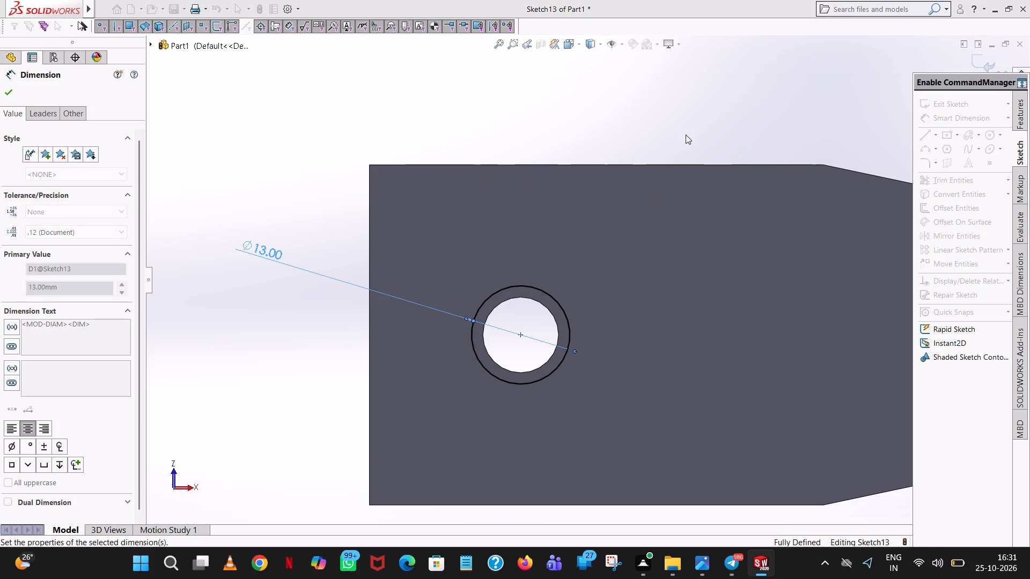
pyautogui.click(726, 96)
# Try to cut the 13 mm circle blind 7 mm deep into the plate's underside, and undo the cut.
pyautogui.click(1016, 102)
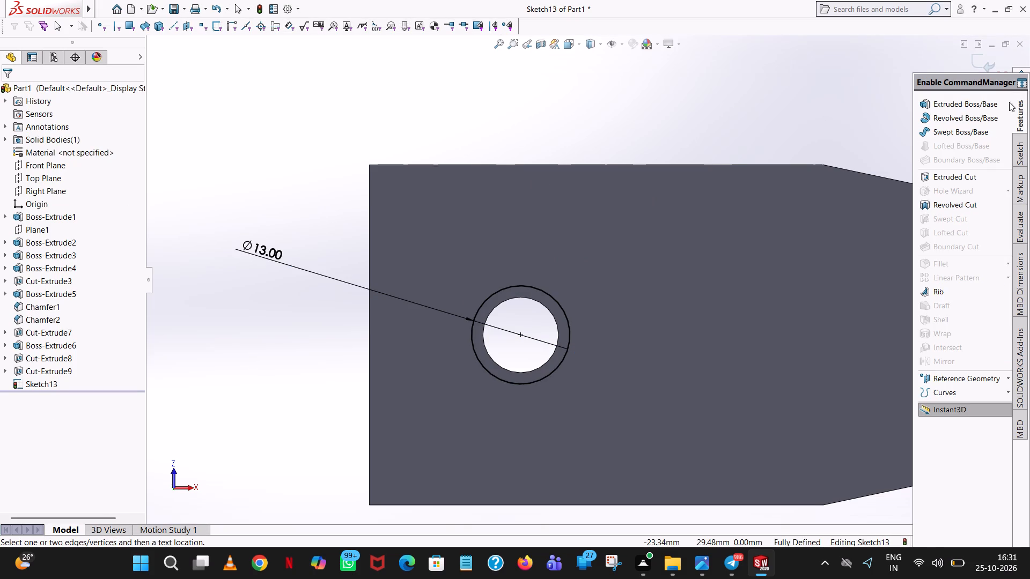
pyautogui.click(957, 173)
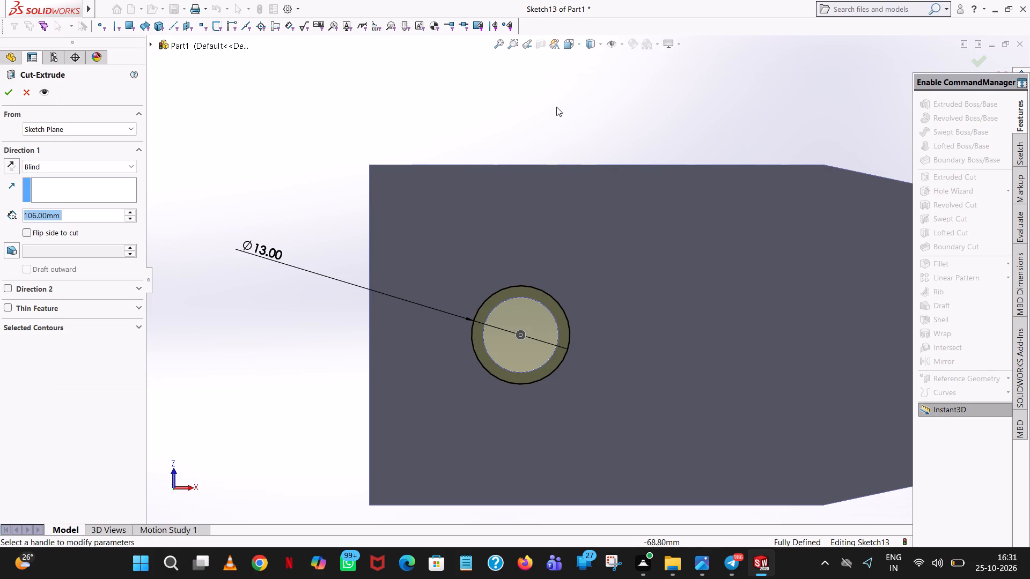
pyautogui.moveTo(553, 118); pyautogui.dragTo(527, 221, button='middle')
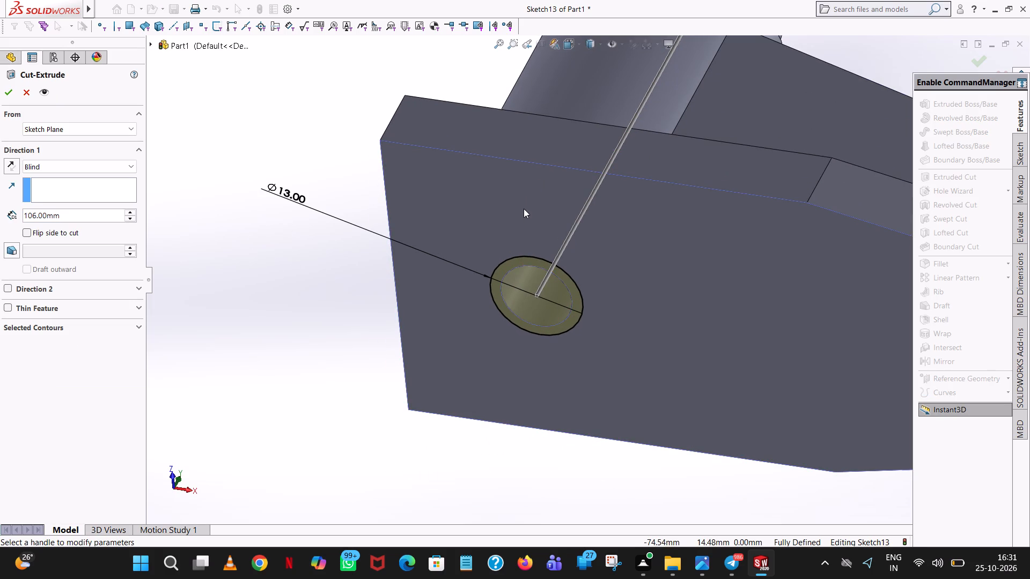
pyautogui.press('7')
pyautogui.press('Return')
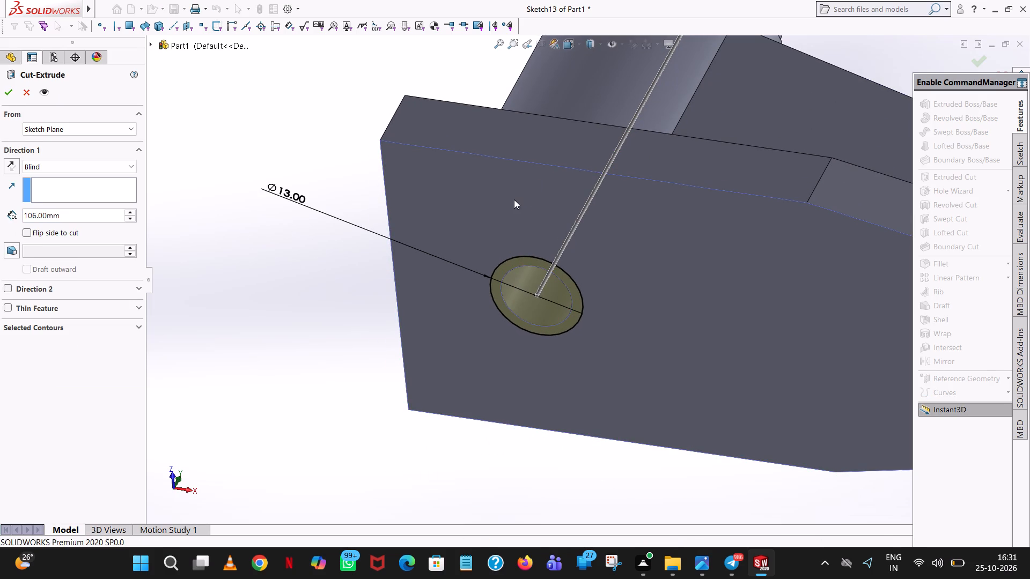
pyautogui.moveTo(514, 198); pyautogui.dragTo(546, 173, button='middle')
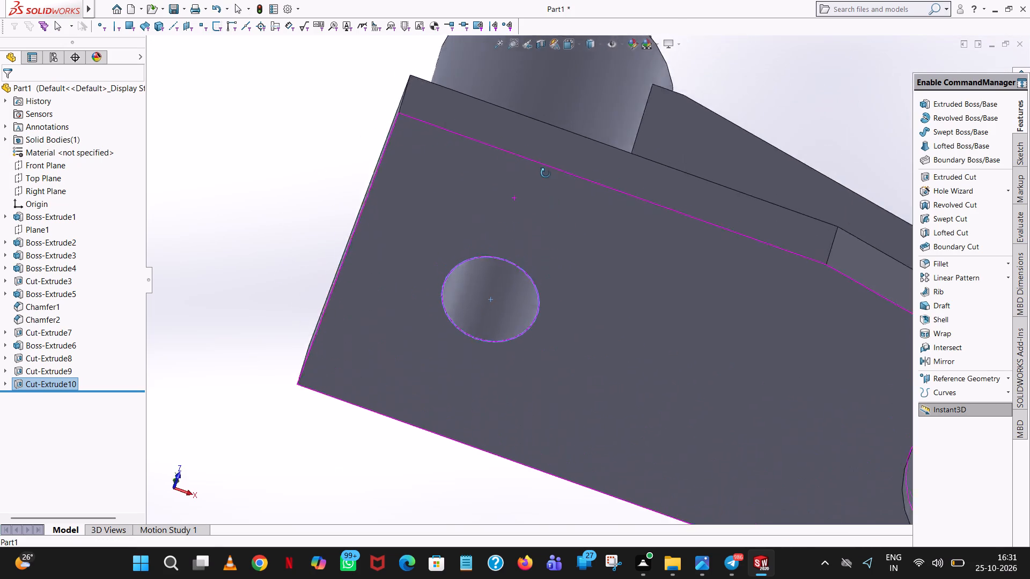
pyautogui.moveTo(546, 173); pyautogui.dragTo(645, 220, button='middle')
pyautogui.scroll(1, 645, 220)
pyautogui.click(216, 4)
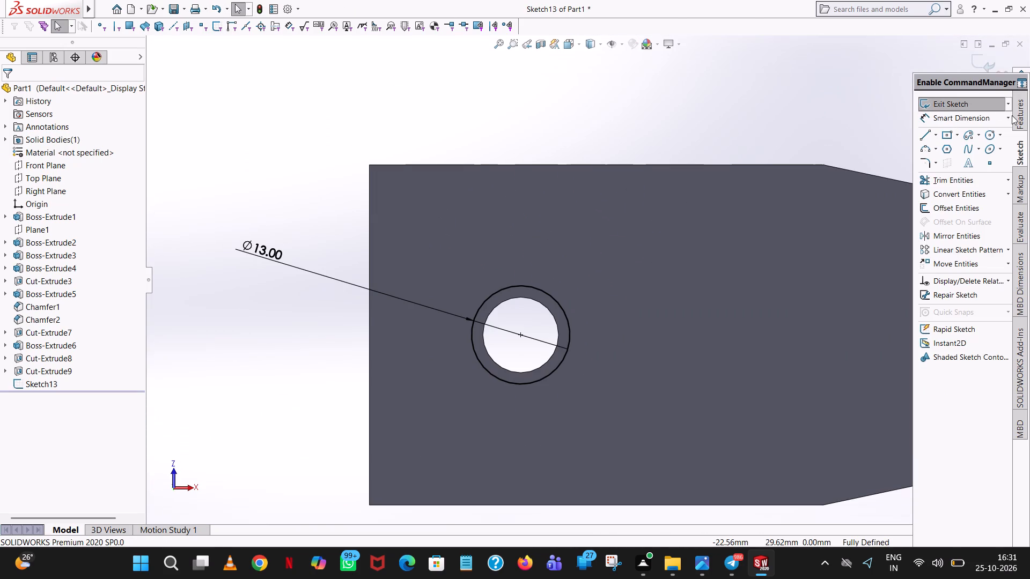
# Cut the 13 mm circle as a blind recess 7 mm deep into the base plate's underside.
pyautogui.click(1016, 116)
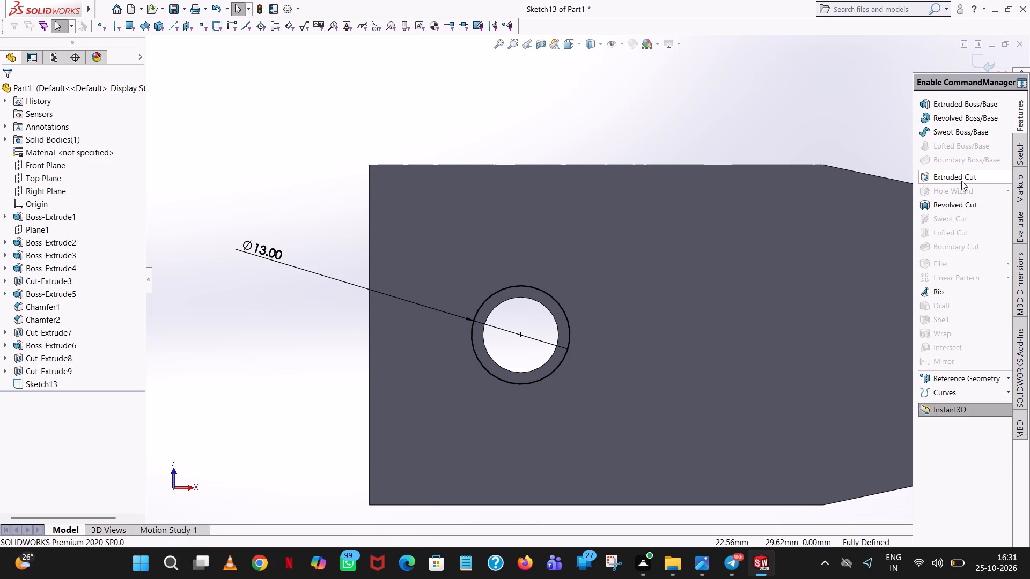
pyautogui.click(961, 181)
pyautogui.scroll(7, 615, 146)
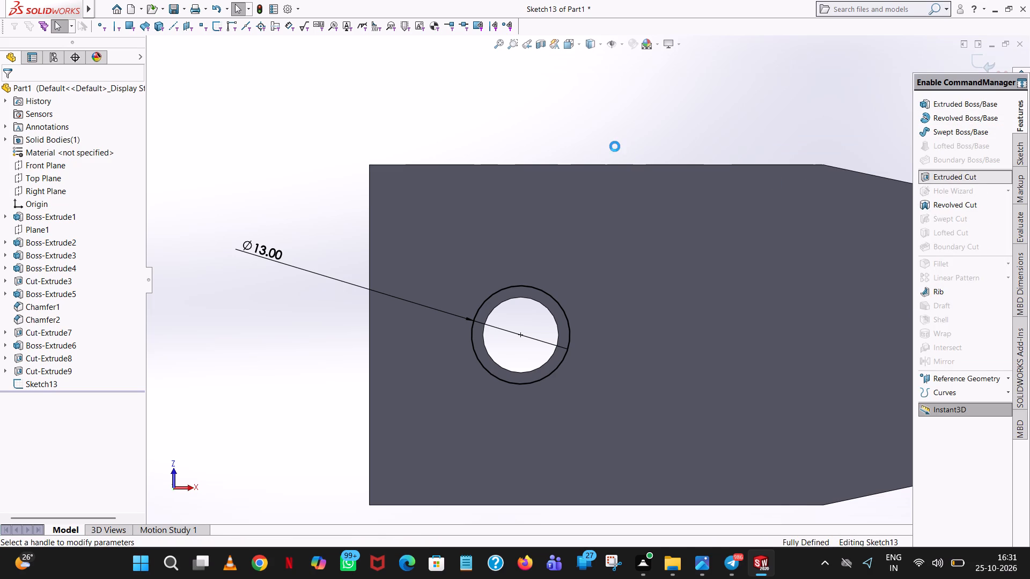
pyautogui.scroll(5, 615, 146)
pyautogui.moveTo(634, 169); pyautogui.dragTo(722, 176, button='middle')
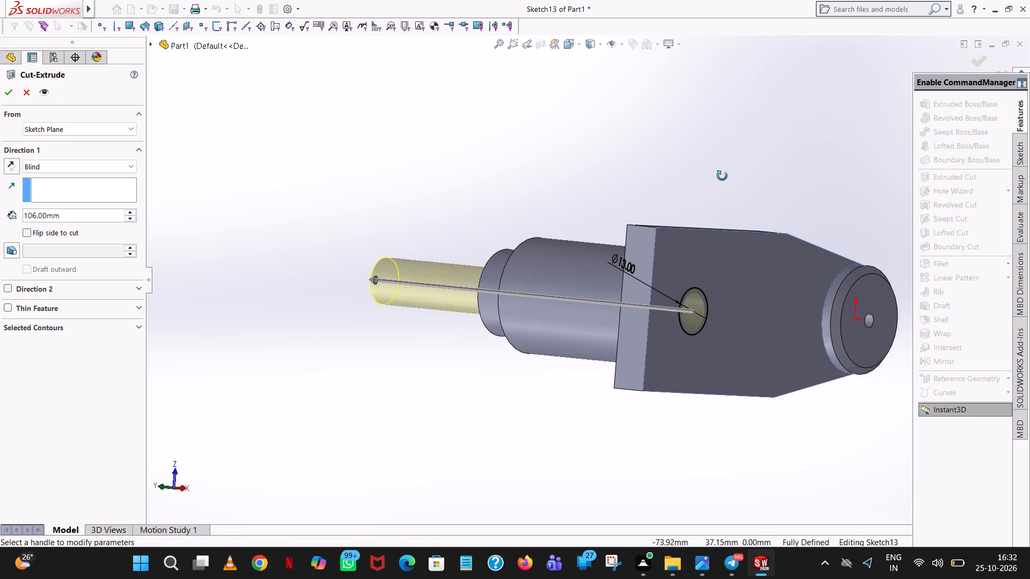
pyautogui.moveTo(722, 176); pyautogui.dragTo(735, 174, button='middle')
pyautogui.doubleClick(67, 214)
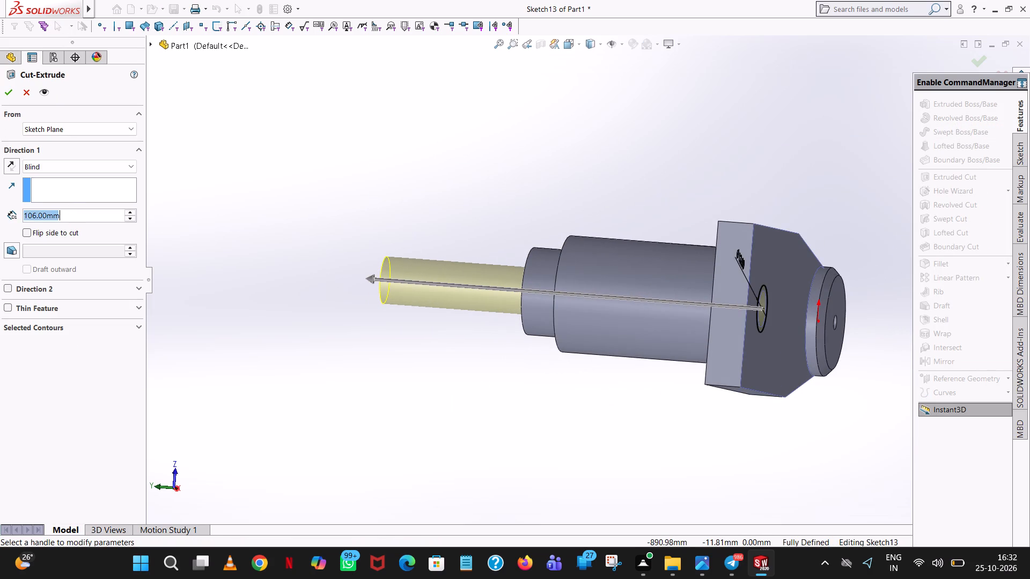
pyautogui.press('7')
pyautogui.press('Return')
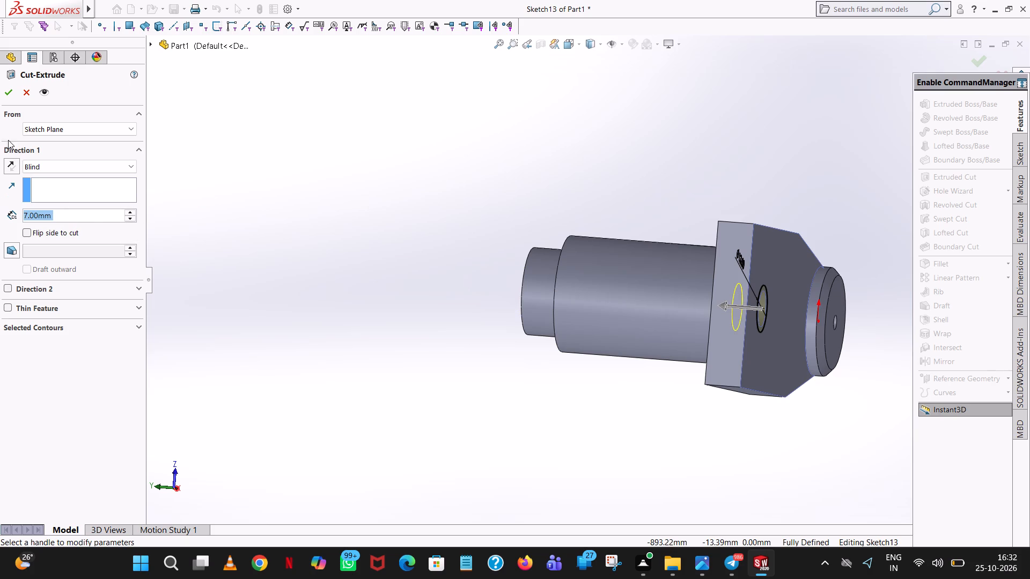
pyautogui.click(6, 91)
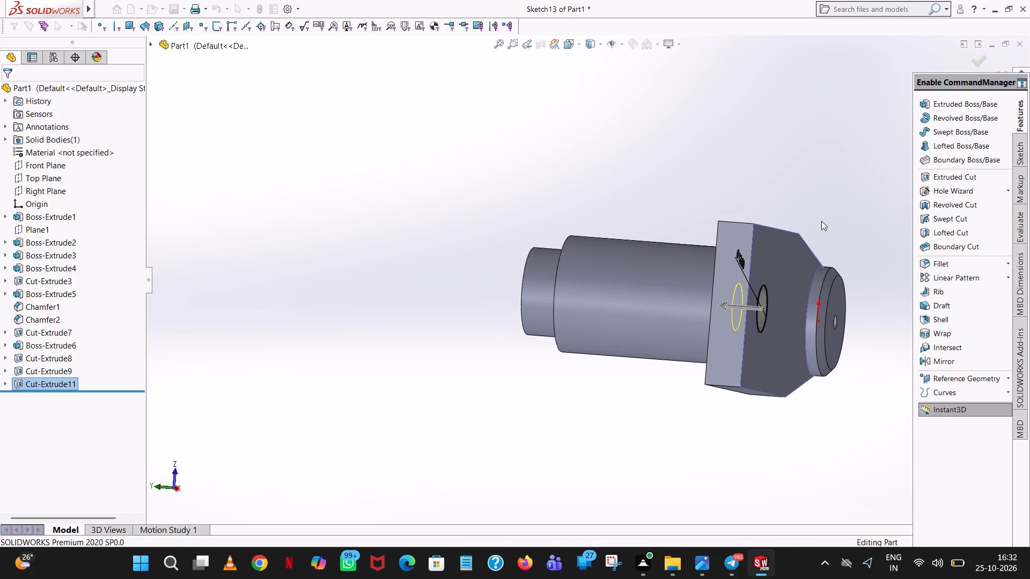
pyautogui.click(811, 196)
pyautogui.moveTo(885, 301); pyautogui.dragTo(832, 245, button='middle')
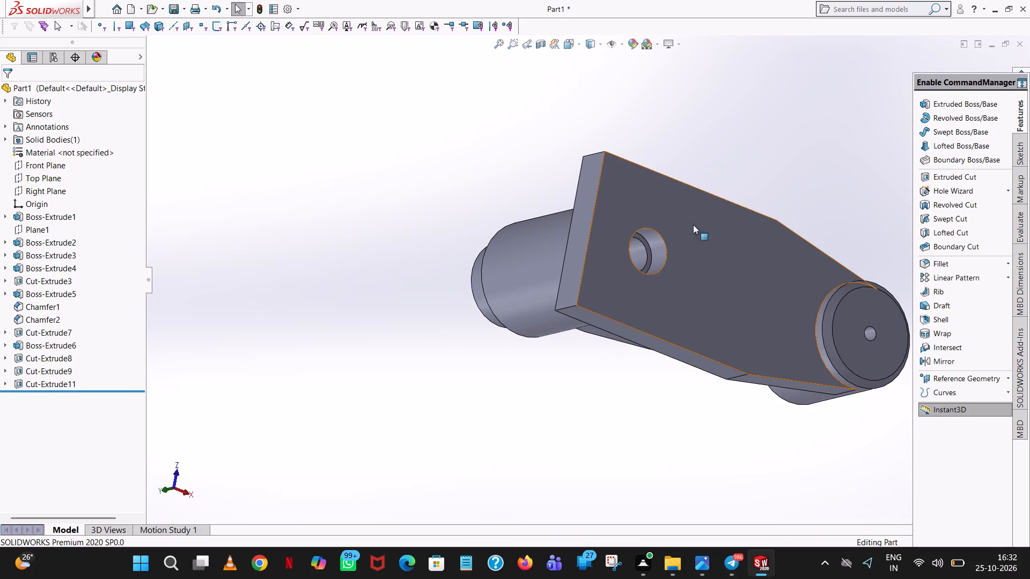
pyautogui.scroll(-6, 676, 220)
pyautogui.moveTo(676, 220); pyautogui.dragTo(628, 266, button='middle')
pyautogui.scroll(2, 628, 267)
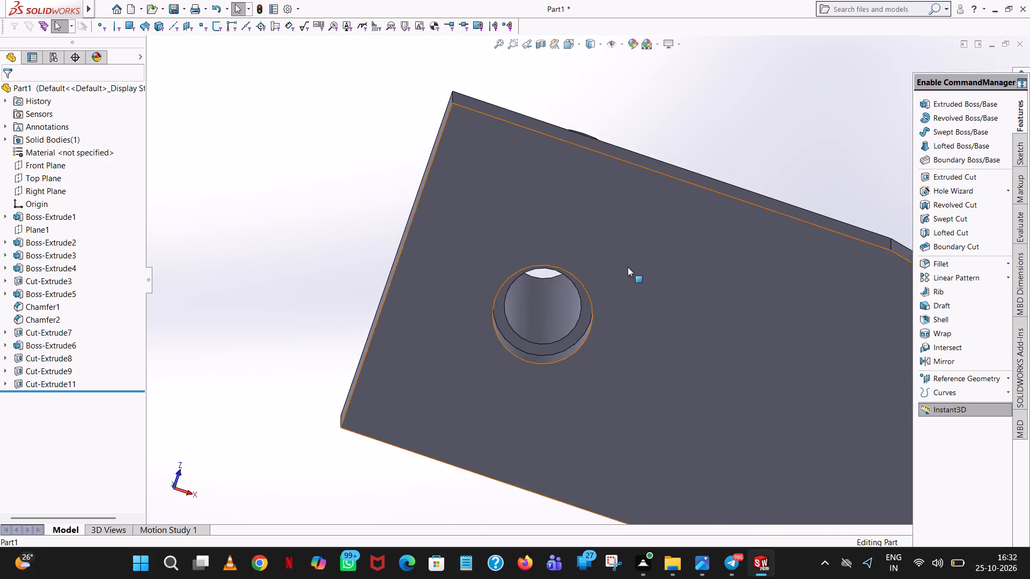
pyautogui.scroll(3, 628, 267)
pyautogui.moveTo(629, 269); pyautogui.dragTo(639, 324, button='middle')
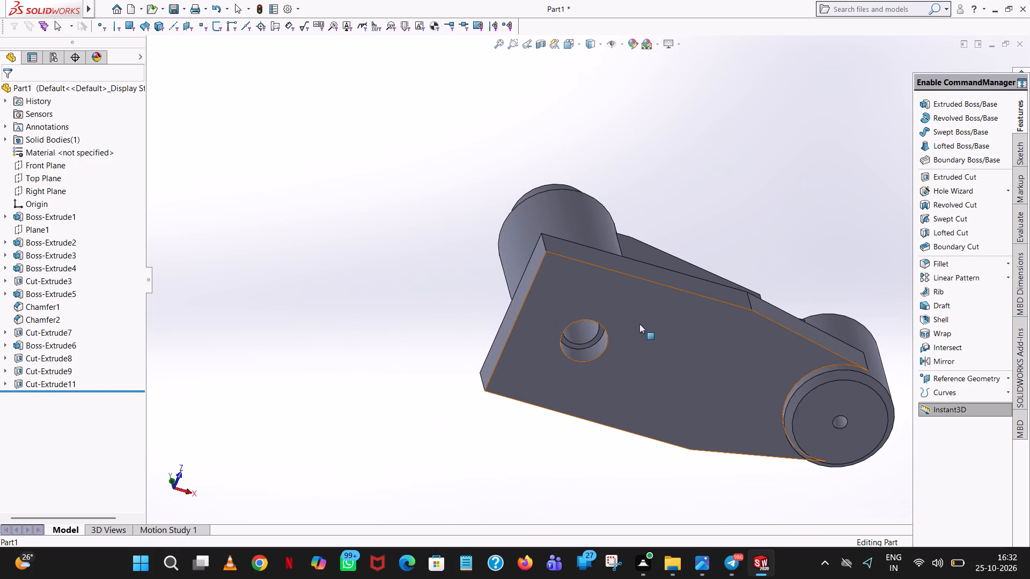
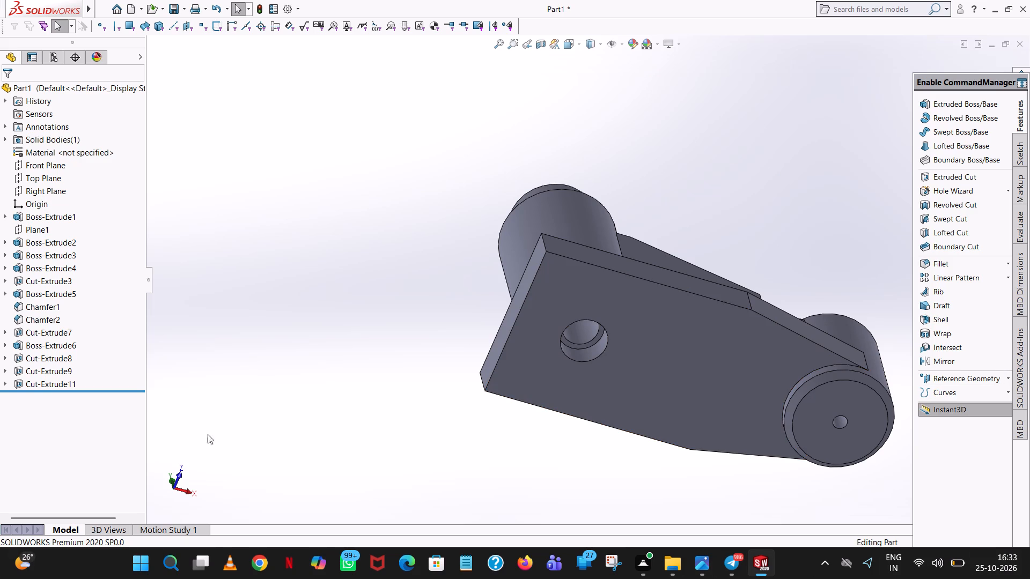
# Start an extruded cut on the stepped cylinder's annular shoulder face and sketch a concentric circle of 11 mm radius.
pyautogui.scroll(1, 727, 123)
pyautogui.moveTo(708, 153); pyautogui.dragTo(538, 353, button='middle')
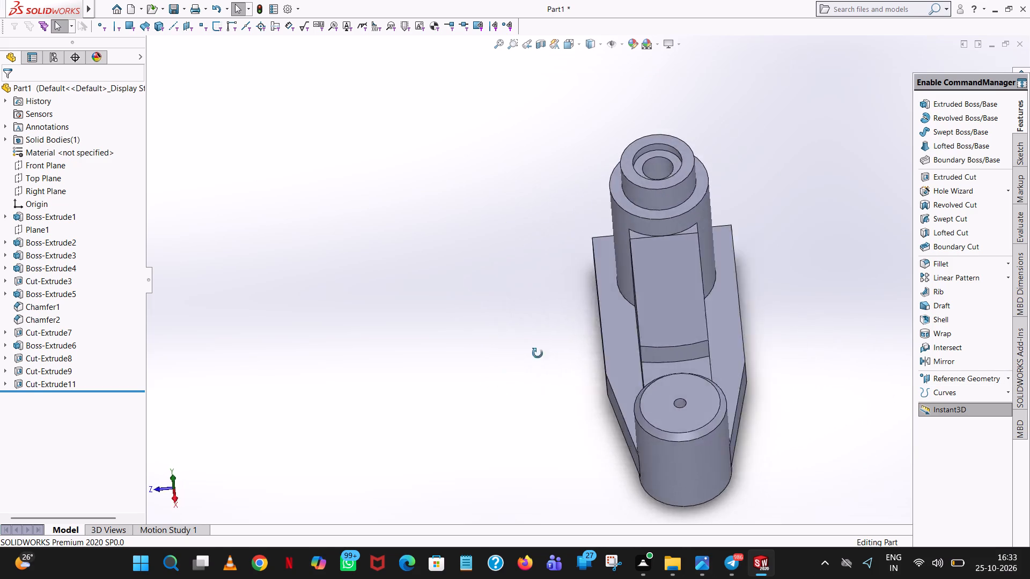
pyautogui.moveTo(538, 353); pyautogui.dragTo(630, 255, button='middle')
pyautogui.scroll(1, 633, 285)
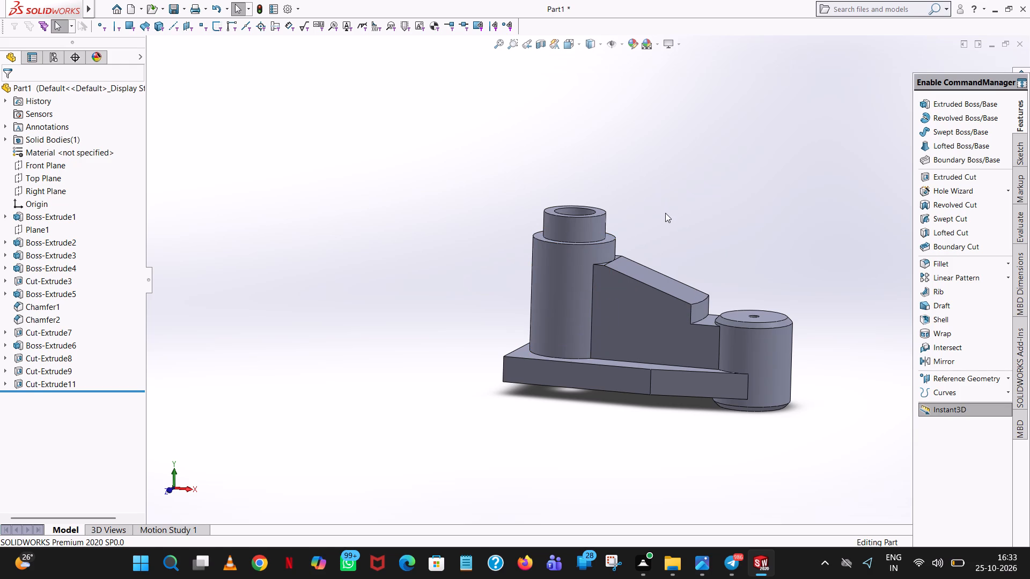
pyautogui.click(951, 178)
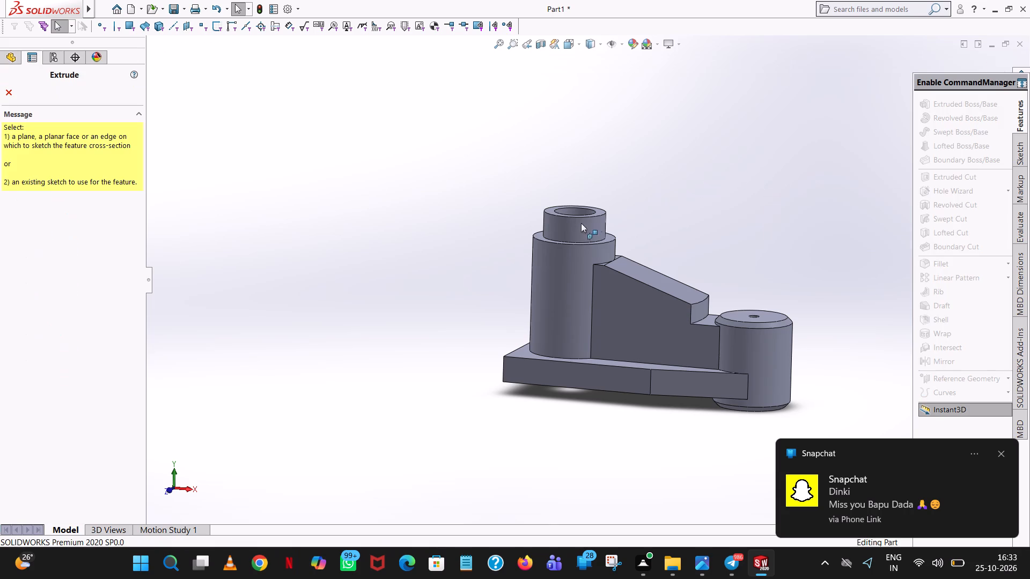
pyautogui.moveTo(643, 265); pyautogui.dragTo(640, 318, button='middle')
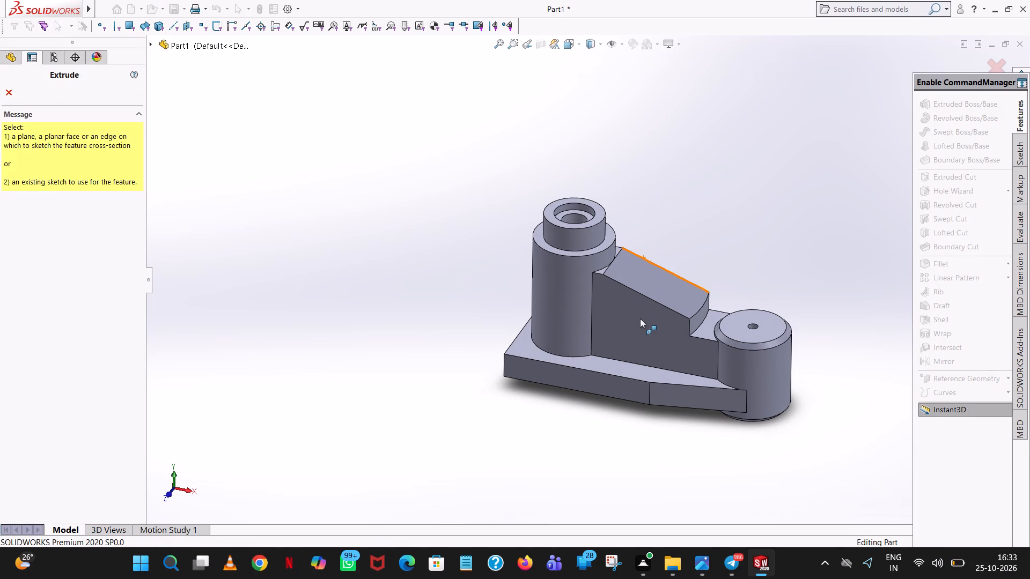
pyautogui.scroll(-5, 627, 261)
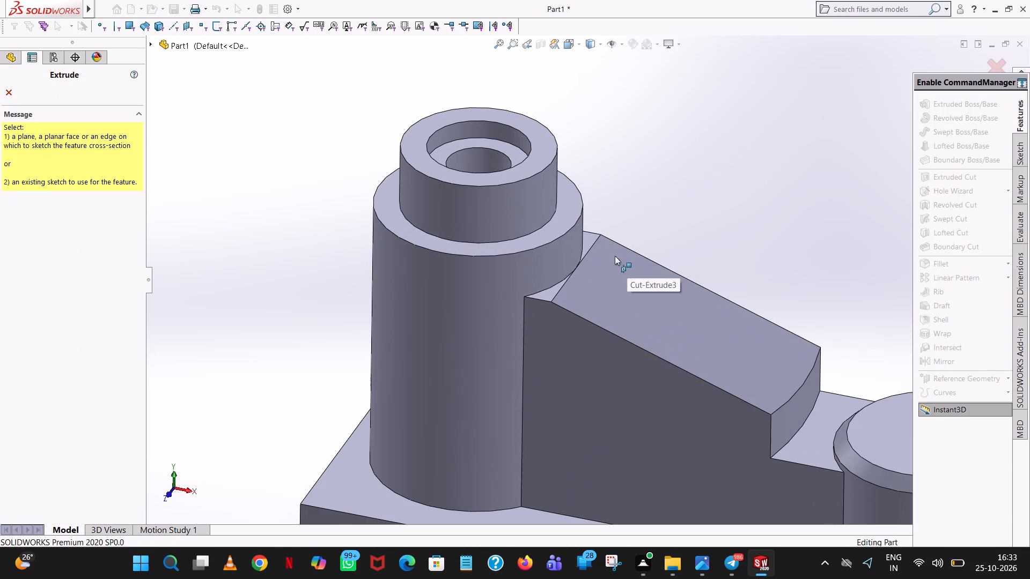
pyautogui.click(508, 242)
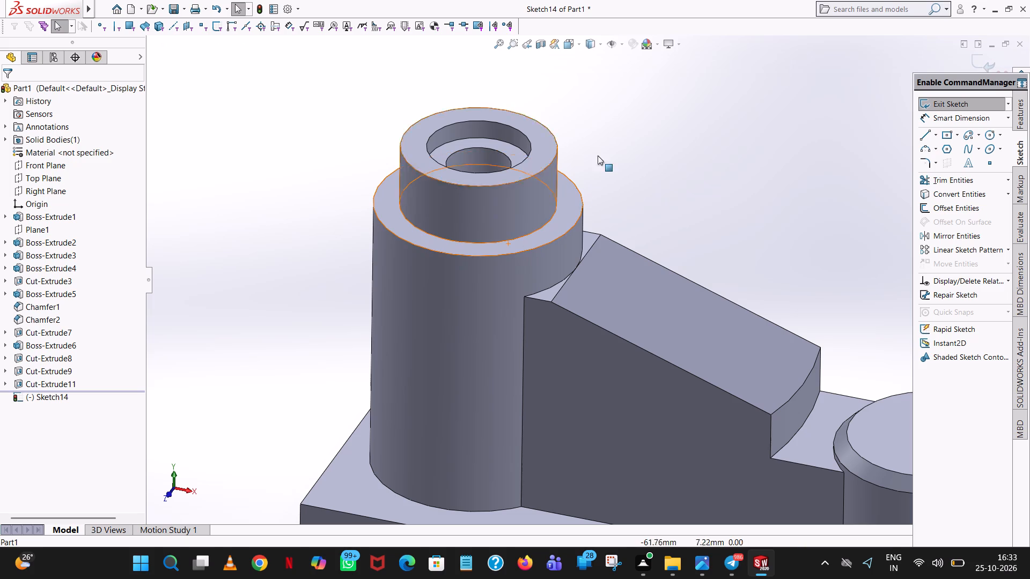
pyautogui.click(576, 46)
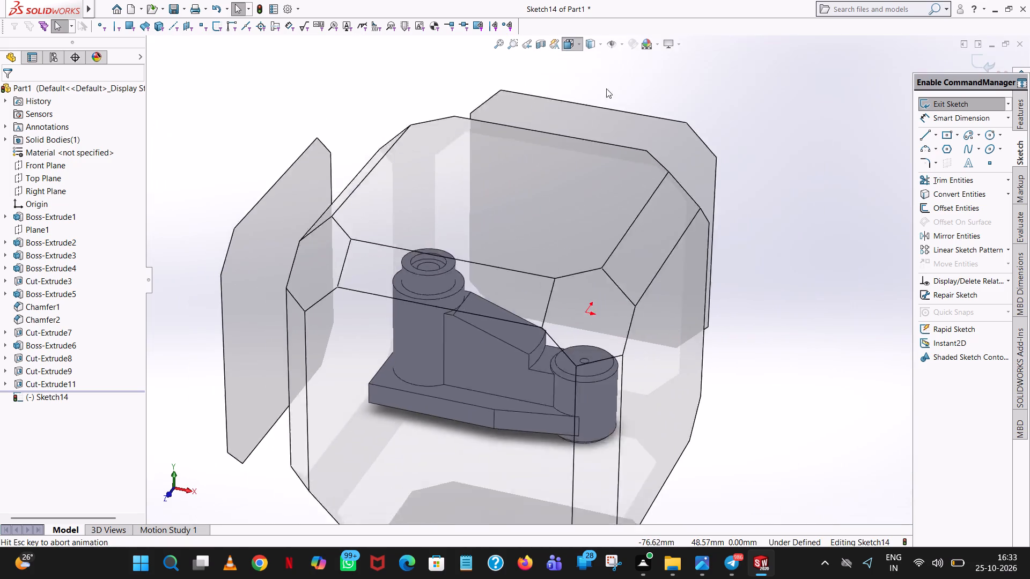
pyautogui.click(631, 103)
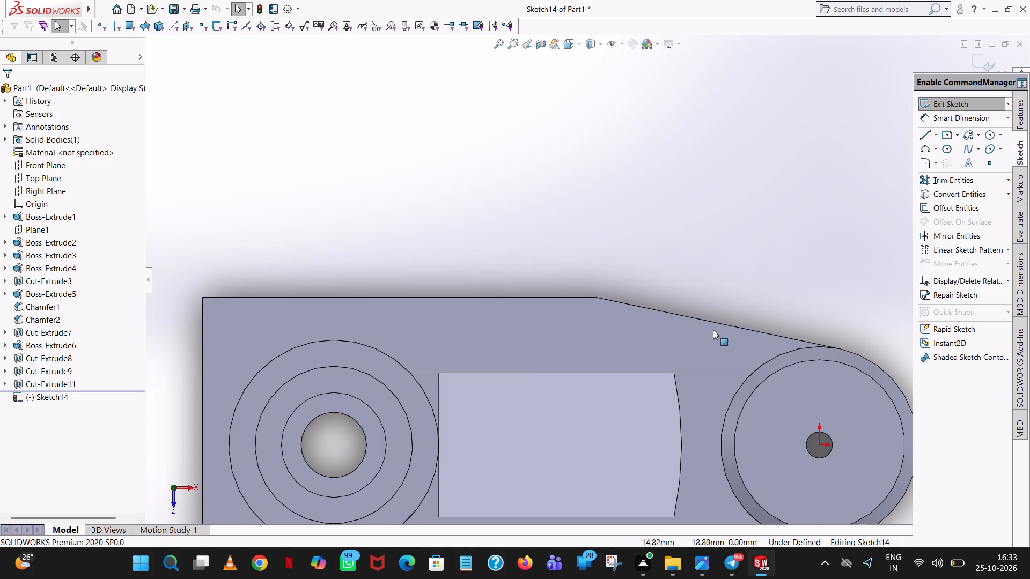
pyautogui.scroll(4, 763, 413)
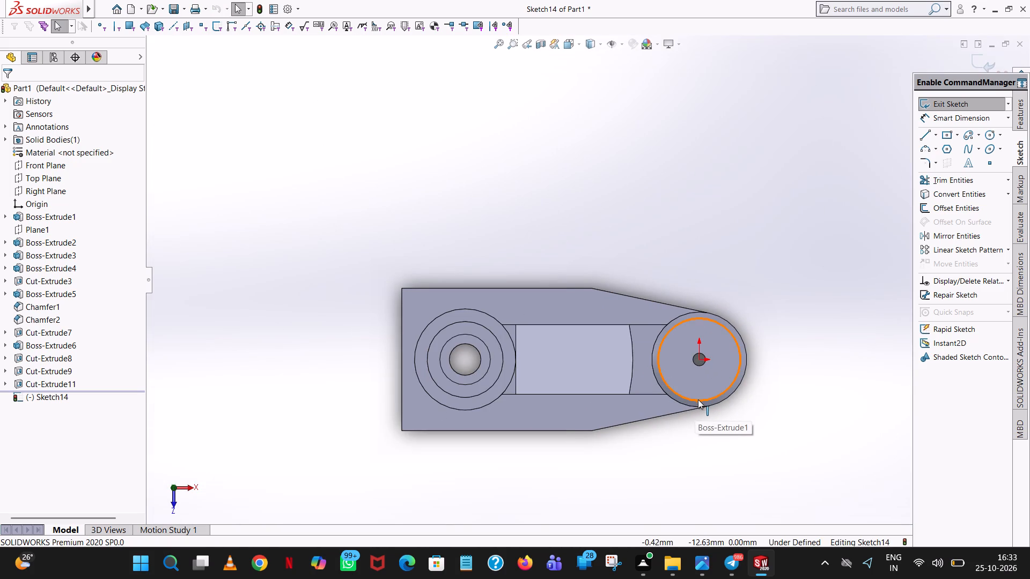
pyautogui.scroll(-1, 698, 399)
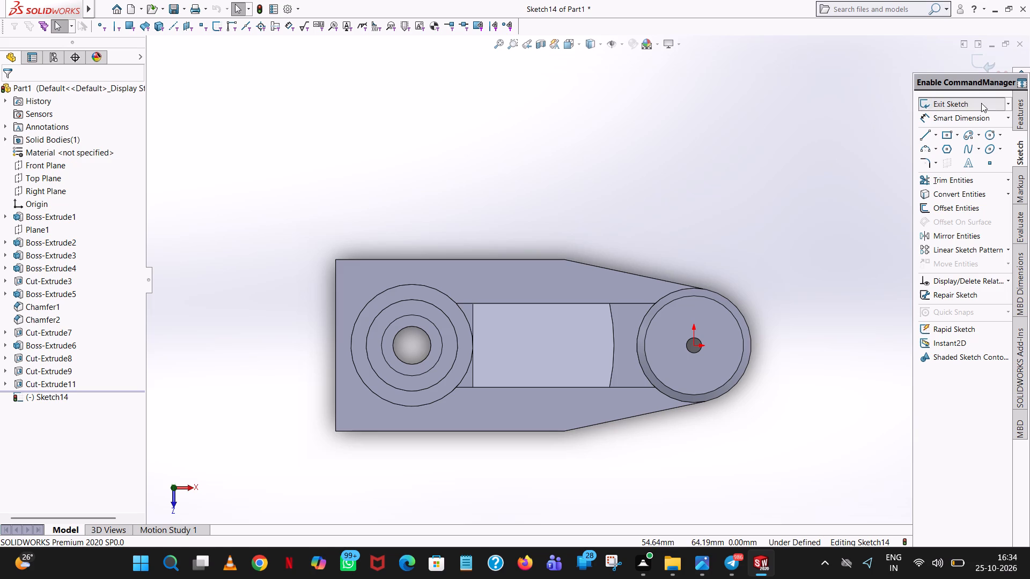
pyautogui.click(991, 130)
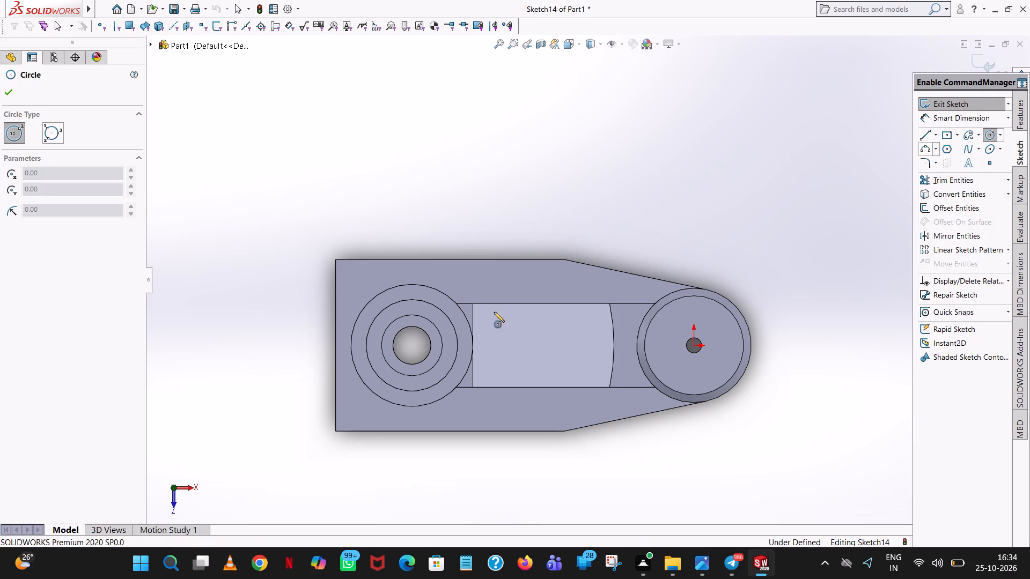
pyautogui.click(411, 345)
pyautogui.click(444, 313)
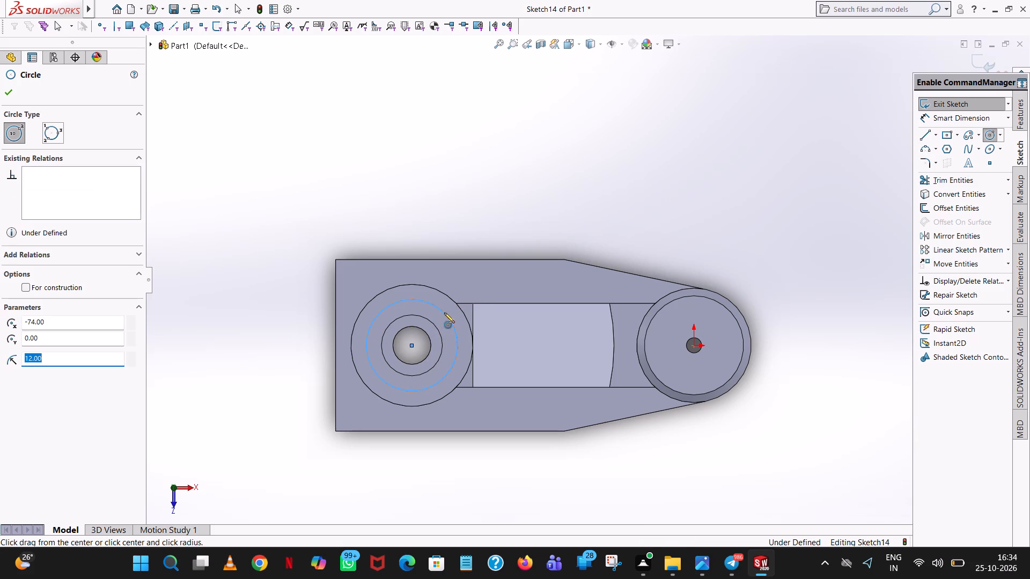
pyautogui.write('11')
pyautogui.press('Return')
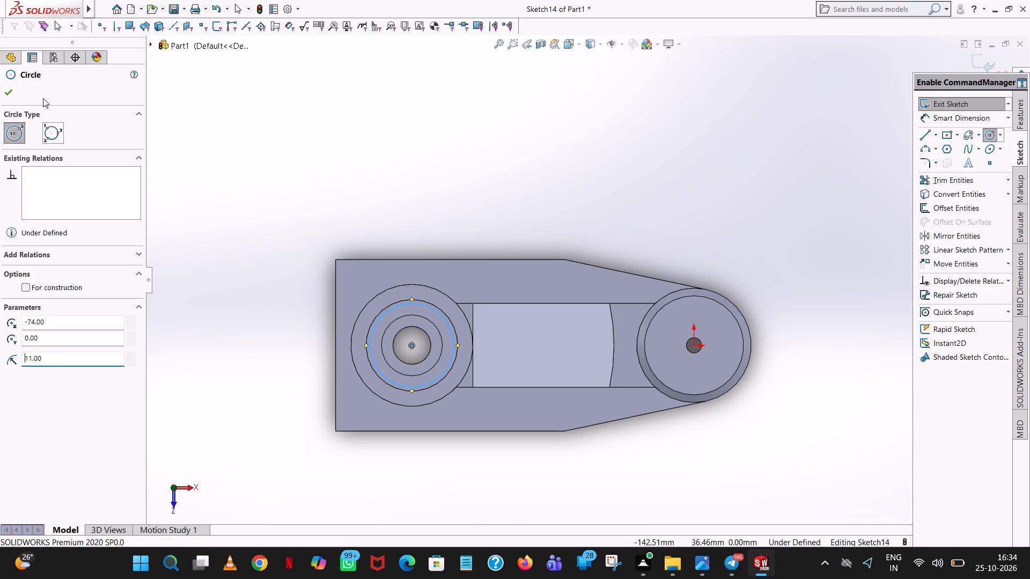
pyautogui.click(4, 91)
pyautogui.click(466, 167)
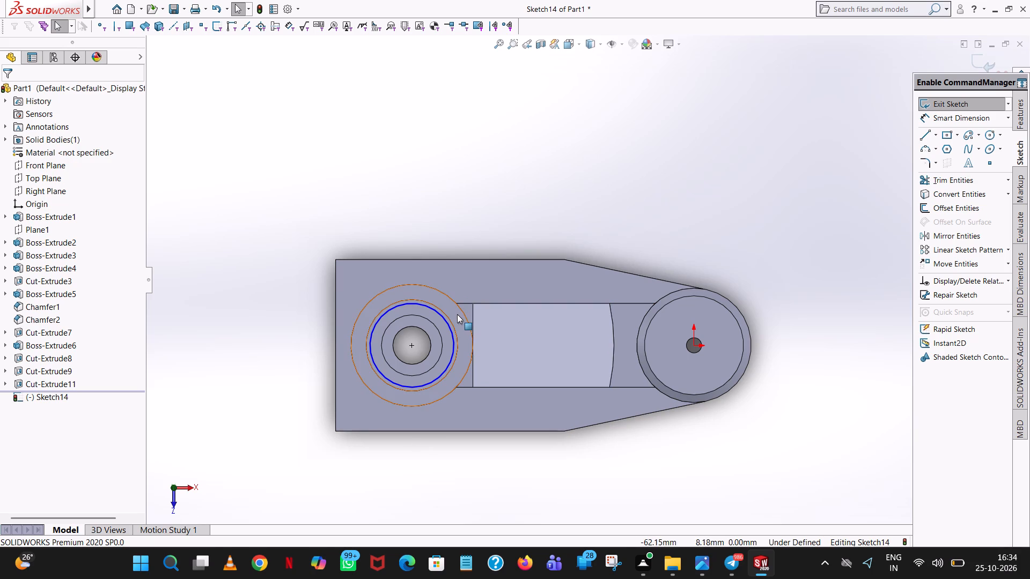
# Sketch a second concentric circle of 16 mm radius, matching the large cylinder's outer edge.
pyautogui.click(988, 134)
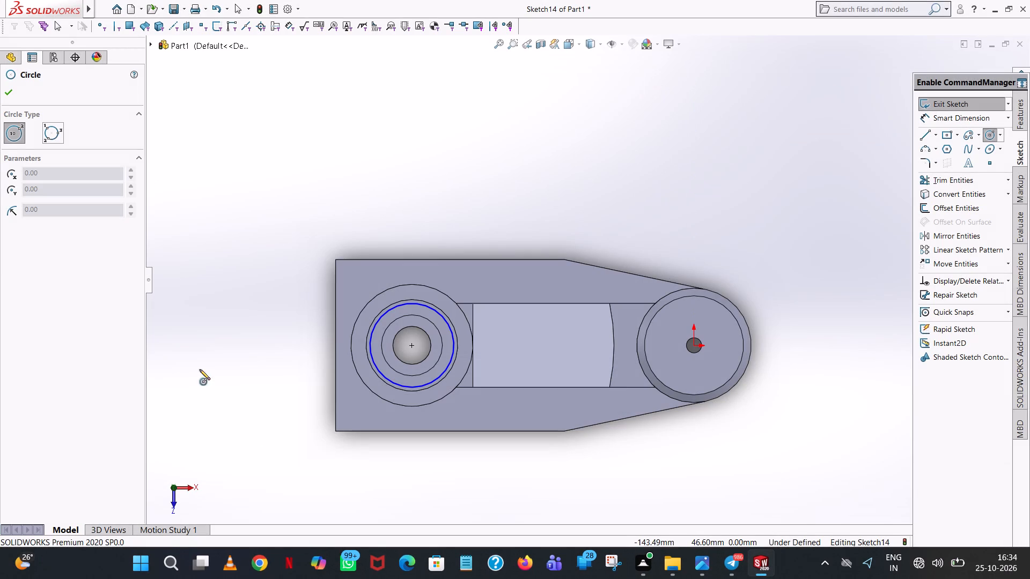
pyautogui.click(411, 345)
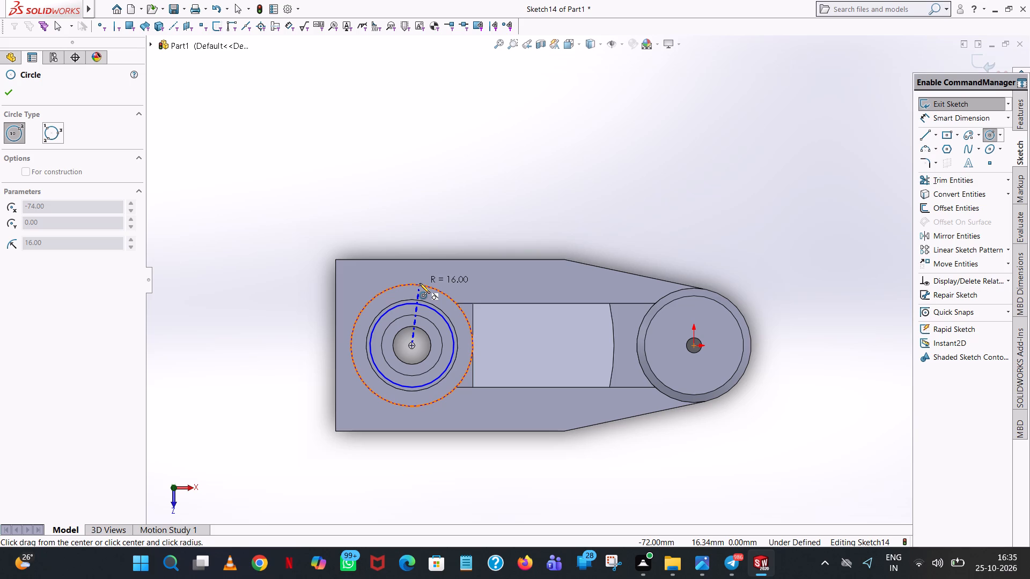
pyautogui.click(420, 284)
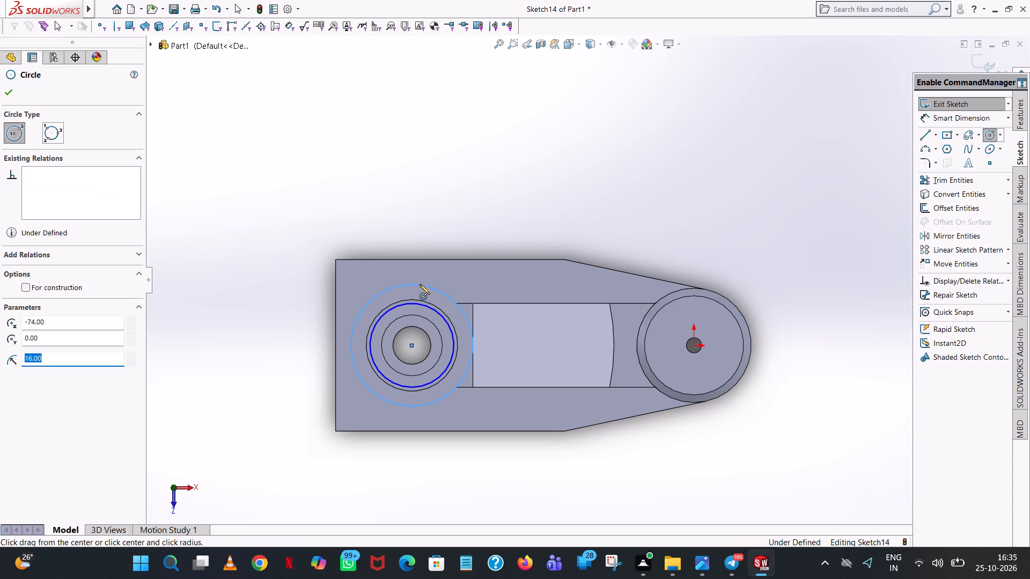
pyautogui.rightClick(420, 284)
pyautogui.click(451, 290)
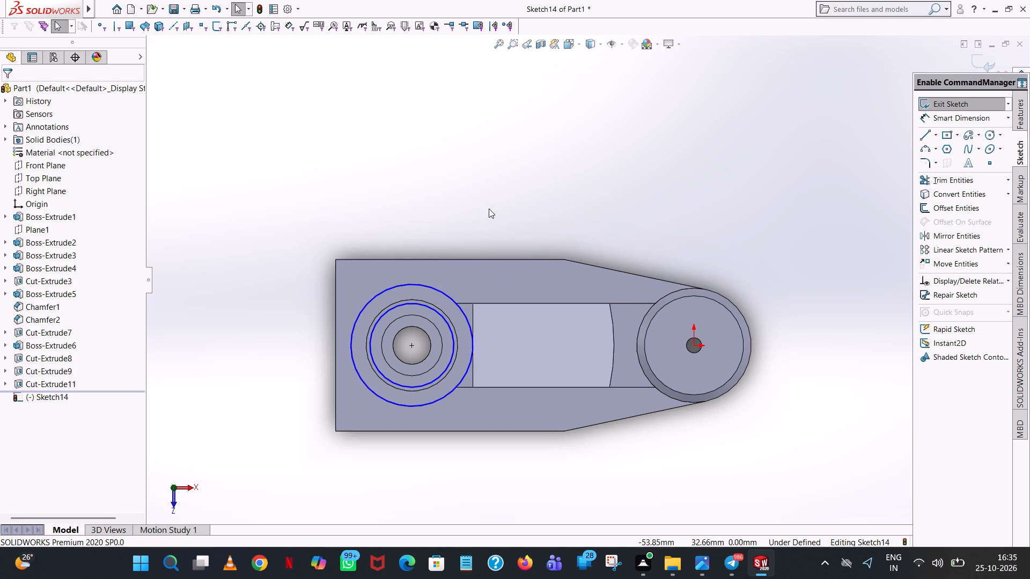
pyautogui.click(489, 207)
# Sketch two horizontal lines along the arm's side edges from the 11 mm radius circle's lower and upper quadrants, about 22 mm and 28 mm long.
pyautogui.scroll(-2, 461, 404)
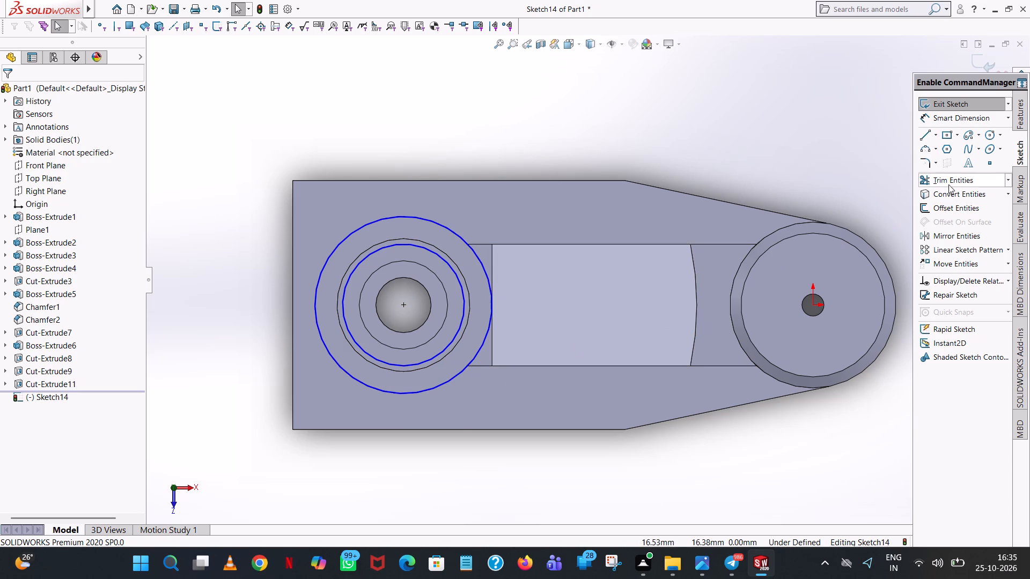
pyautogui.click(925, 137)
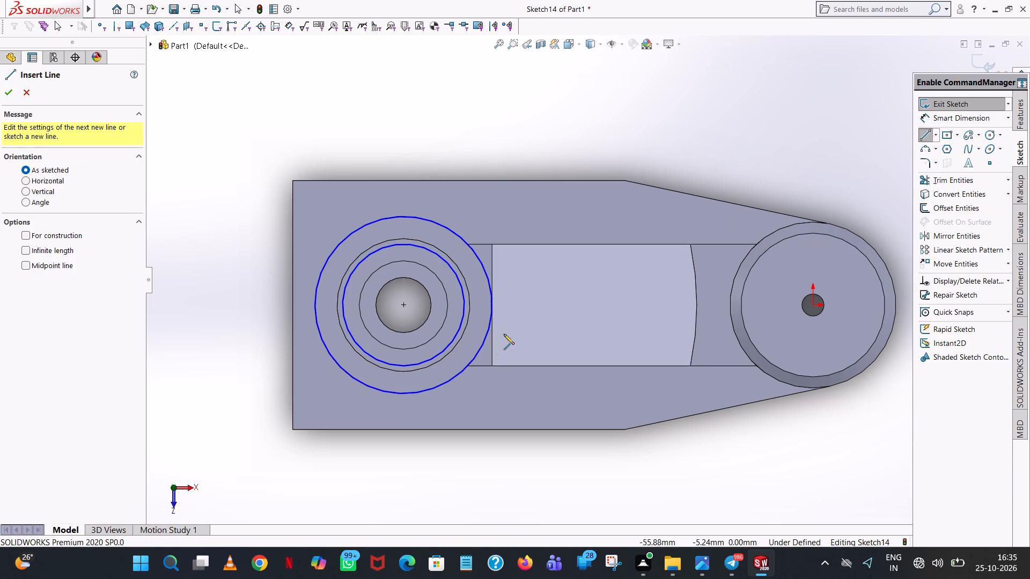
pyautogui.click(402, 366)
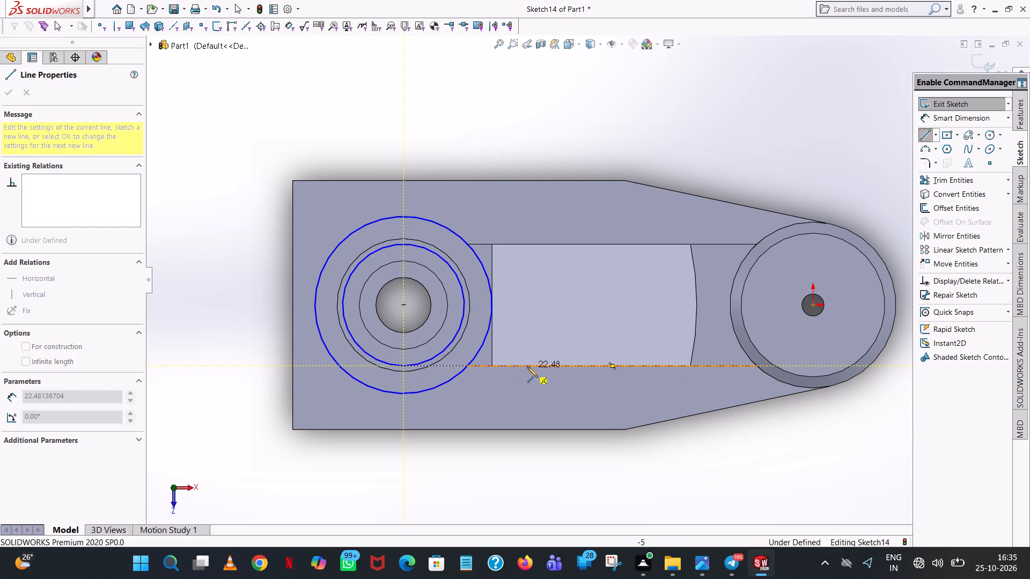
pyautogui.click(527, 367)
pyautogui.rightClick(527, 367)
pyautogui.click(550, 372)
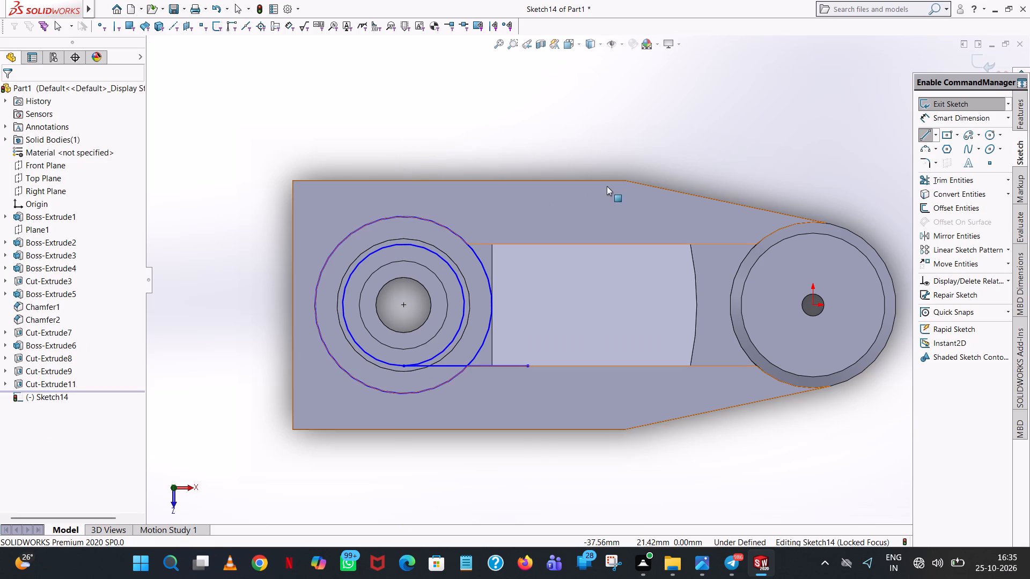
pyautogui.click(923, 129)
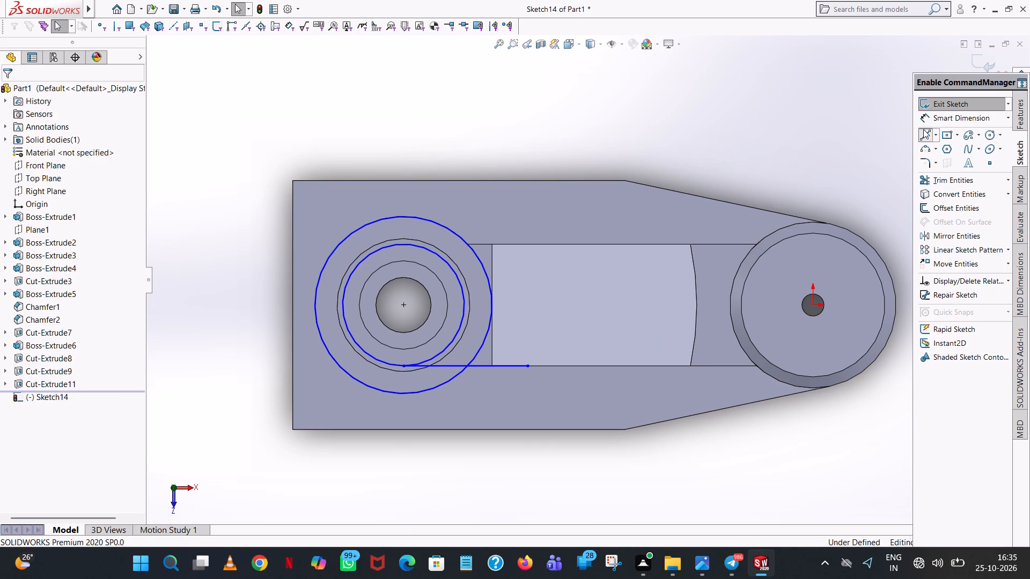
pyautogui.click(403, 242)
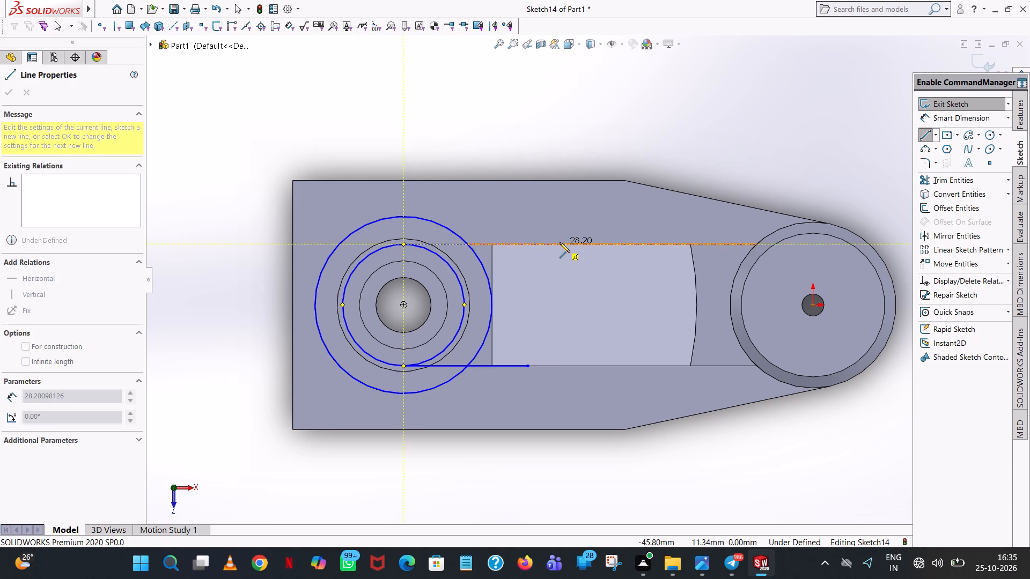
pyautogui.click(560, 242)
pyautogui.rightClick(560, 242)
pyautogui.click(627, 254)
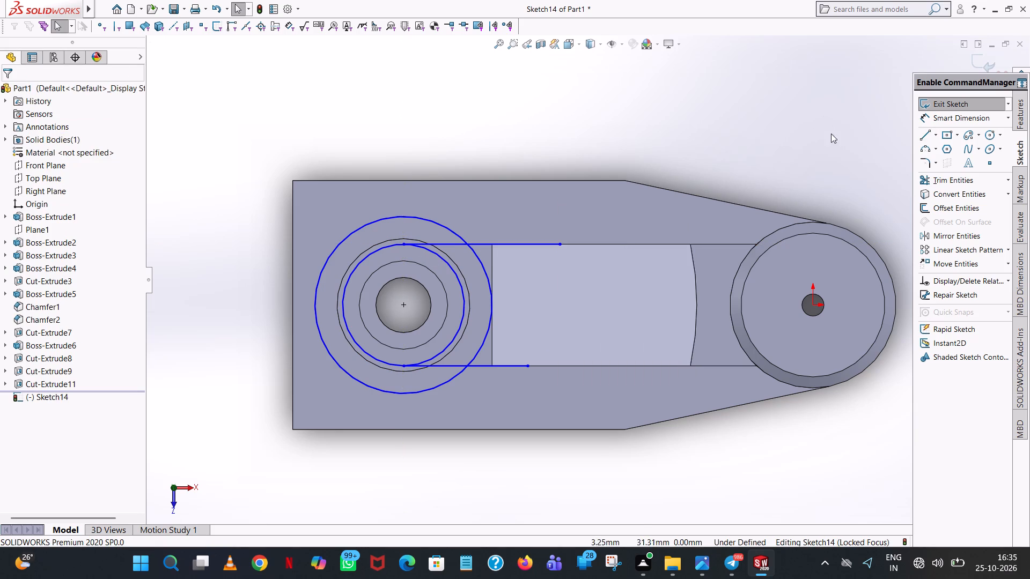
# Dimension the outer circle's diameter as 32 mm and the inner circle's diameter as 22 mm.
pyautogui.click(961, 118)
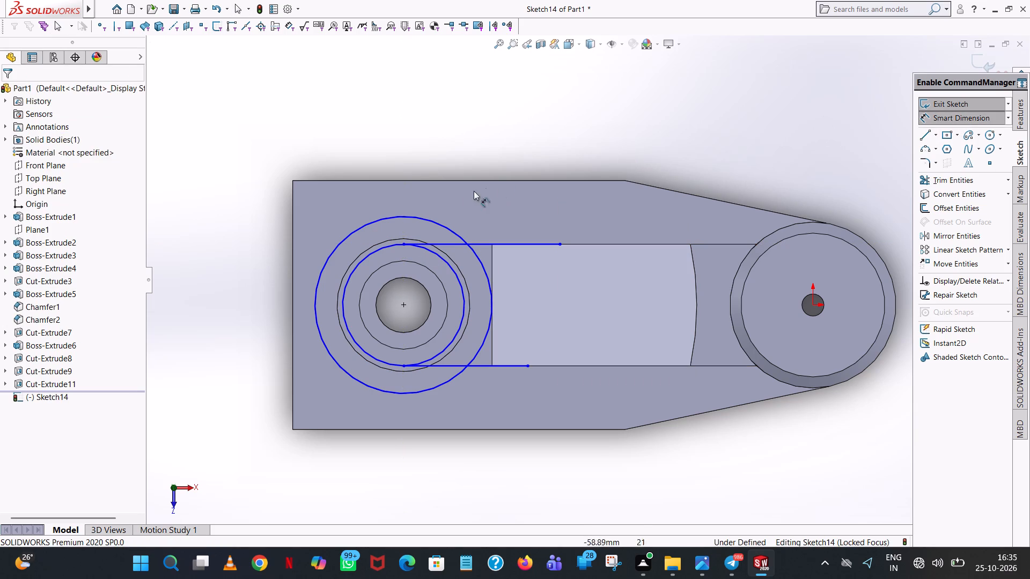
pyautogui.click(426, 217)
pyautogui.click(430, 136)
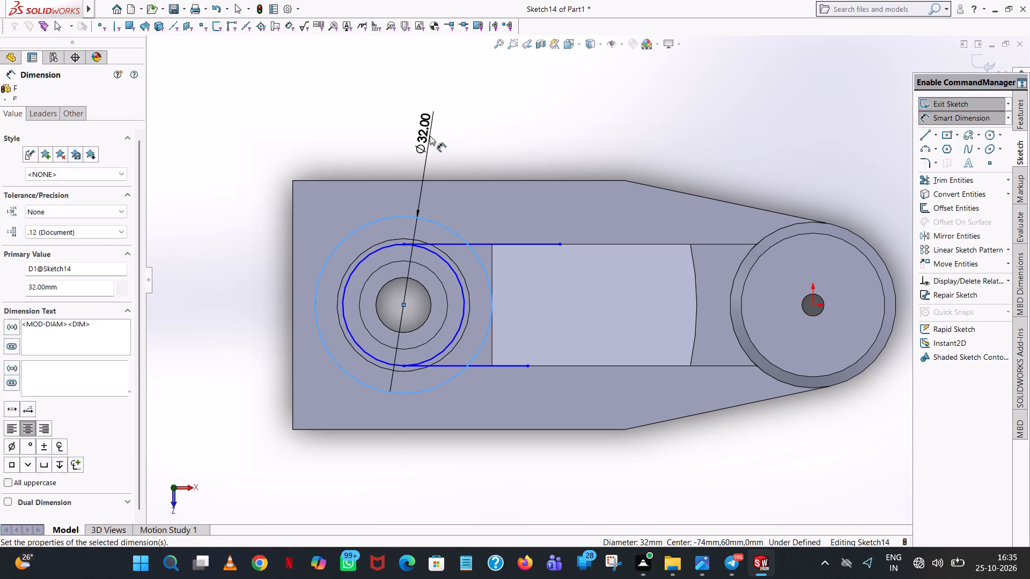
pyautogui.click(387, 122)
pyautogui.click(431, 103)
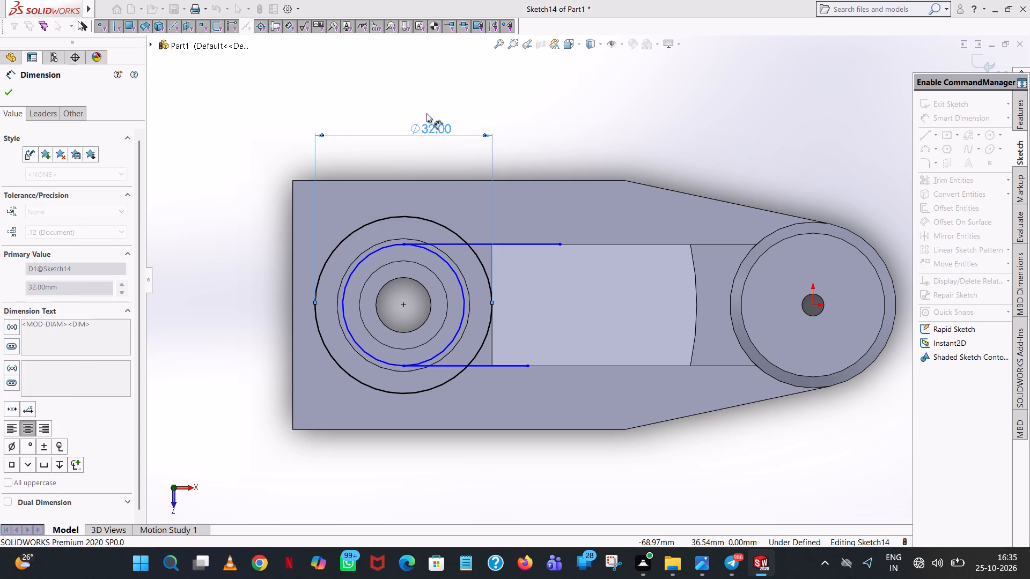
pyautogui.click(359, 260)
pyautogui.click(289, 155)
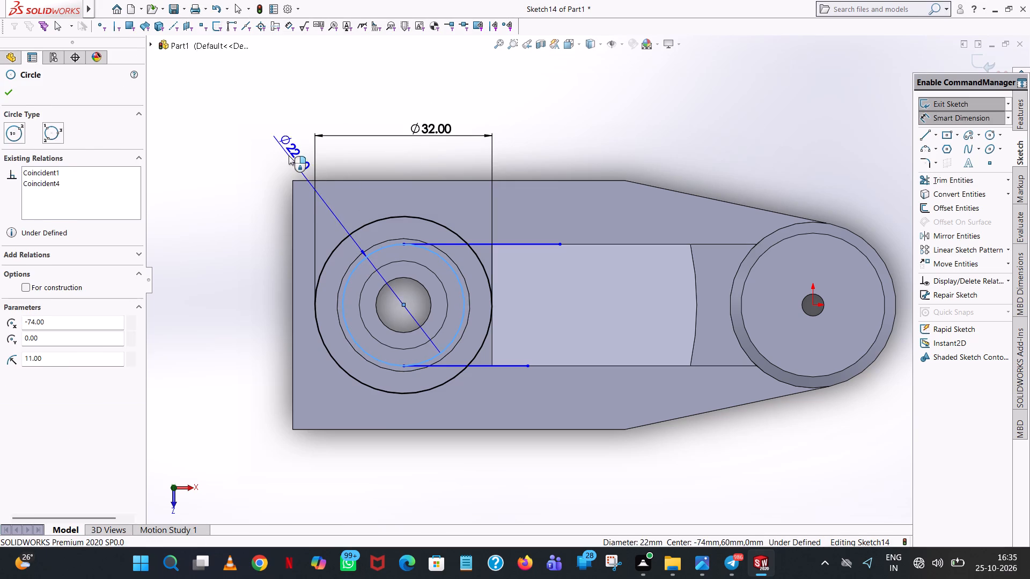
pyautogui.click(246, 138)
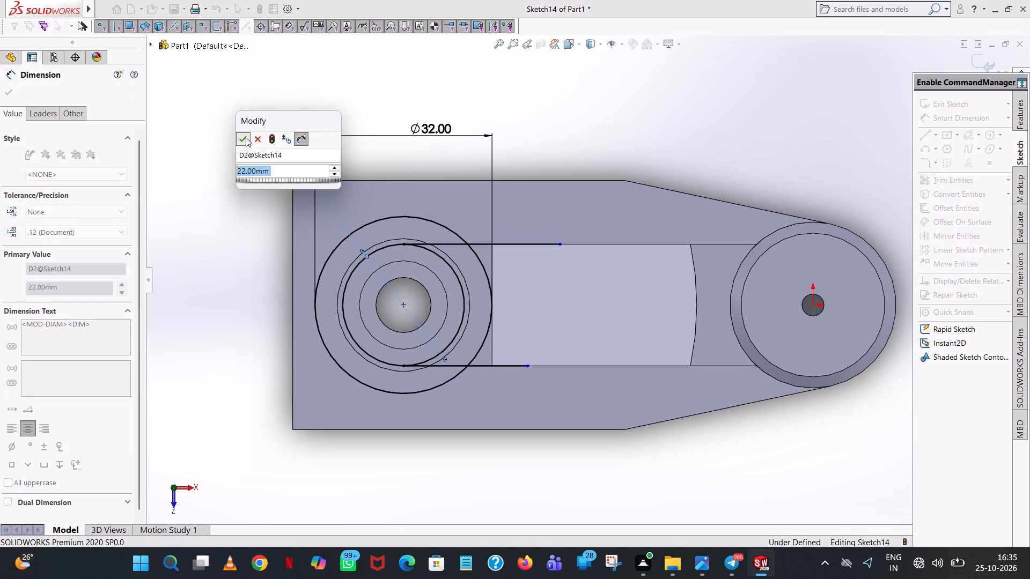
pyautogui.click(433, 170)
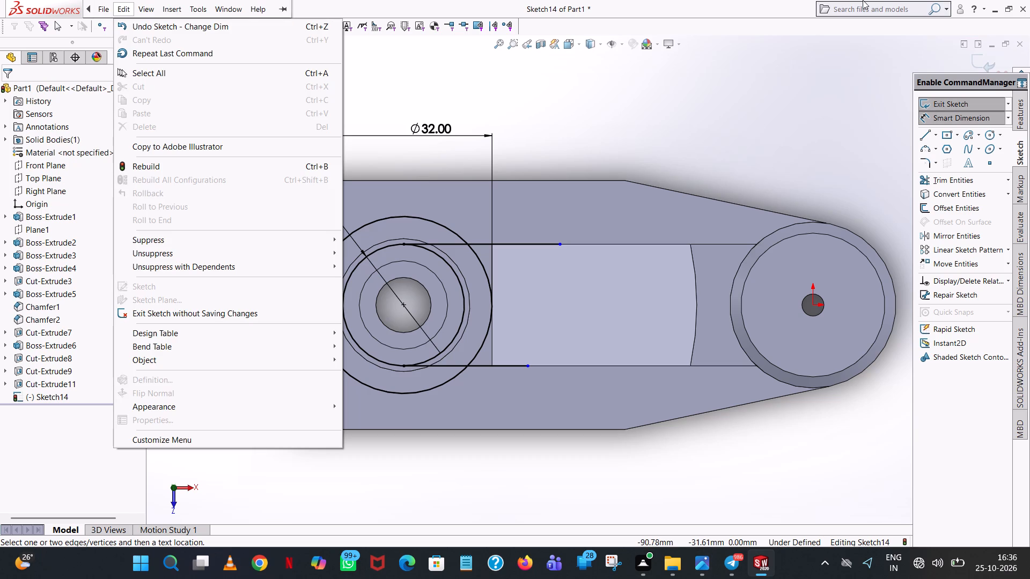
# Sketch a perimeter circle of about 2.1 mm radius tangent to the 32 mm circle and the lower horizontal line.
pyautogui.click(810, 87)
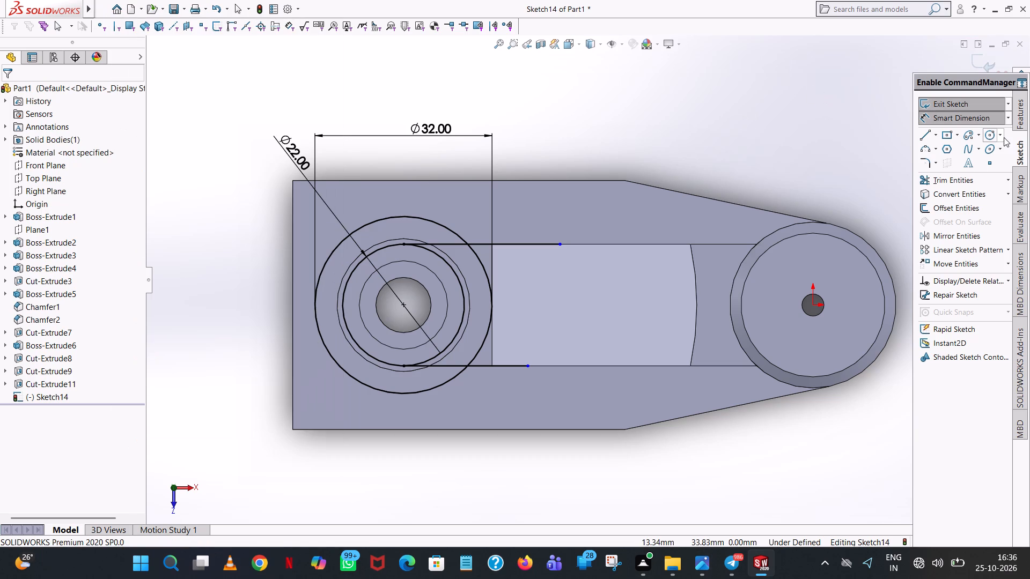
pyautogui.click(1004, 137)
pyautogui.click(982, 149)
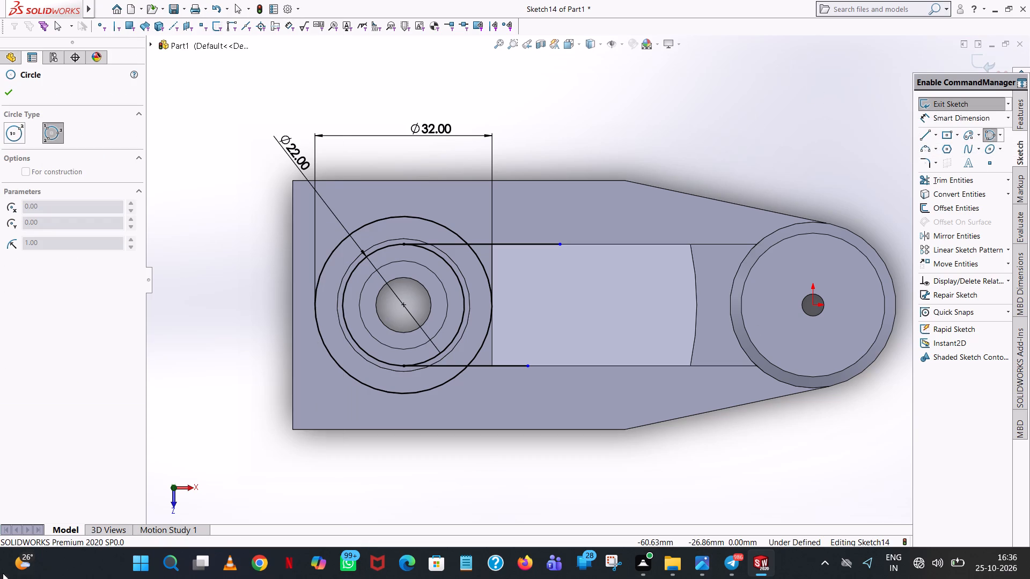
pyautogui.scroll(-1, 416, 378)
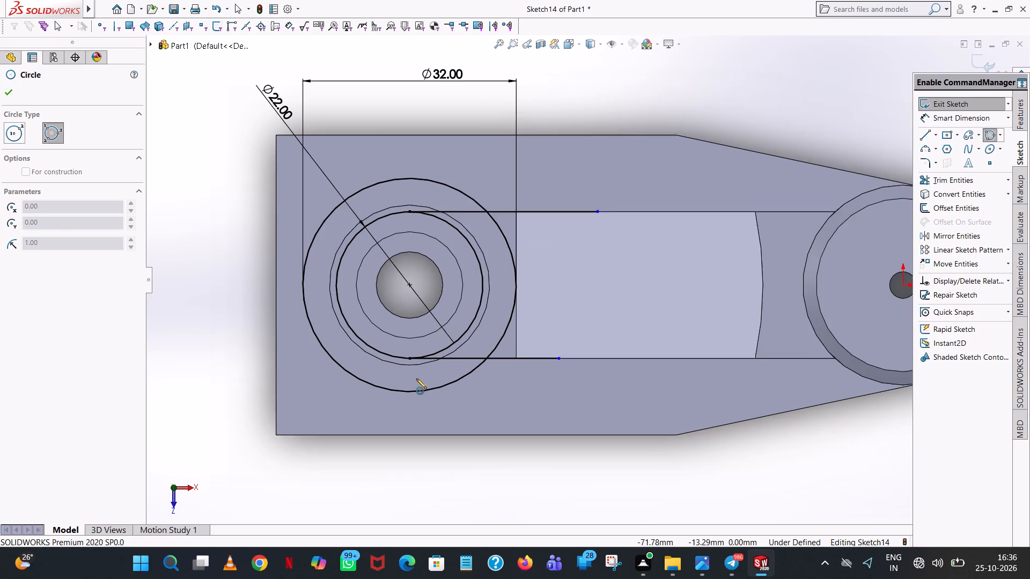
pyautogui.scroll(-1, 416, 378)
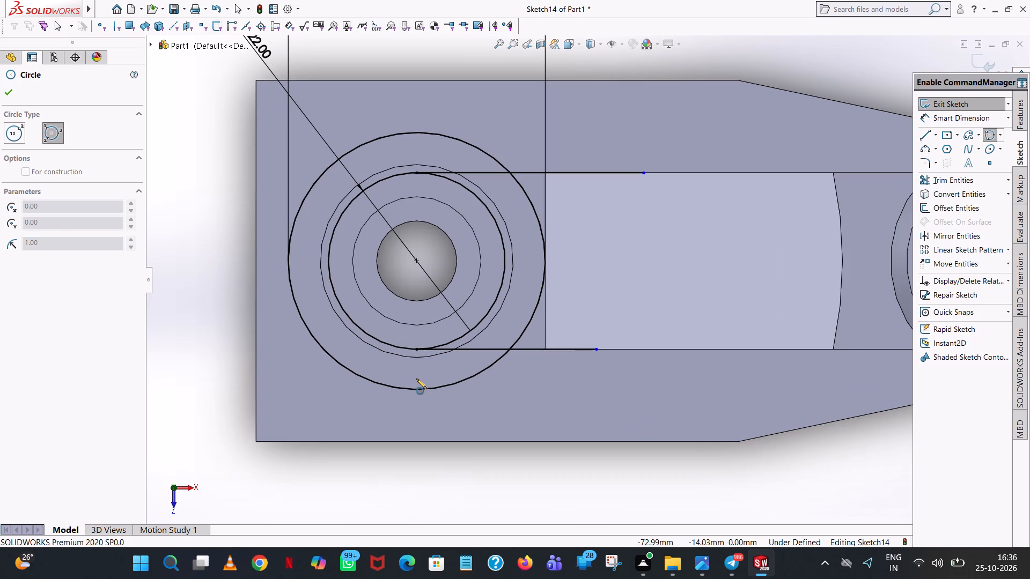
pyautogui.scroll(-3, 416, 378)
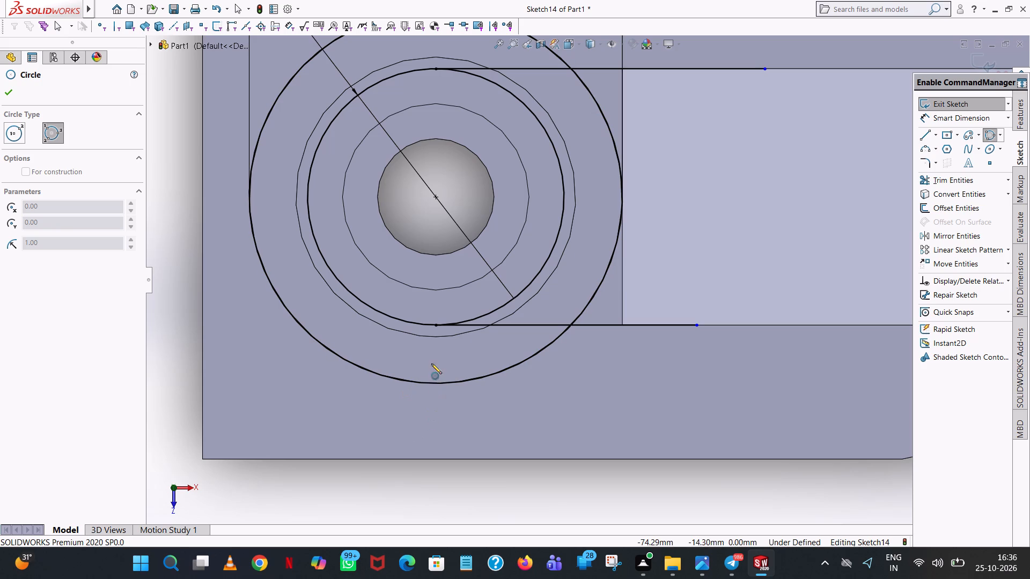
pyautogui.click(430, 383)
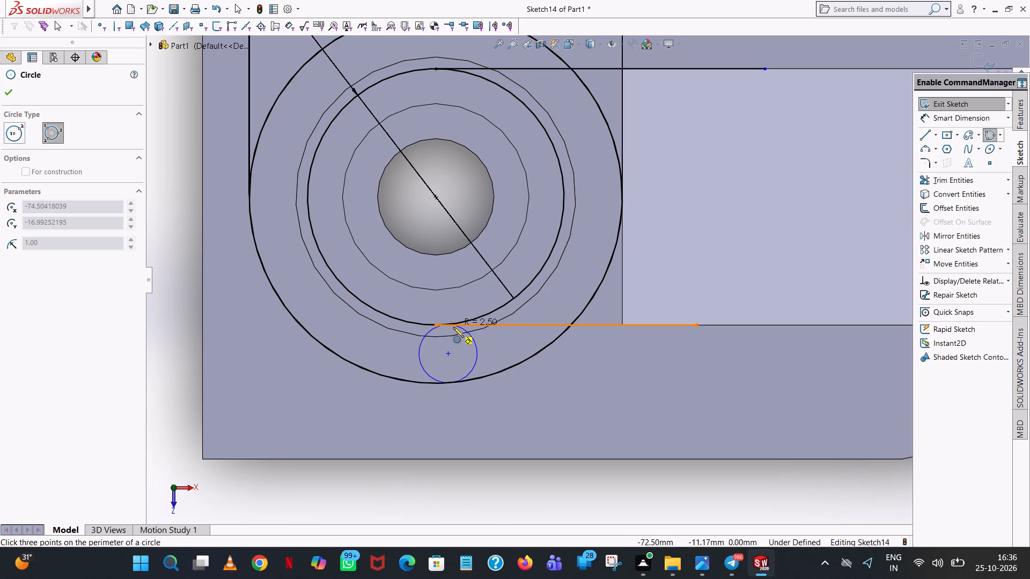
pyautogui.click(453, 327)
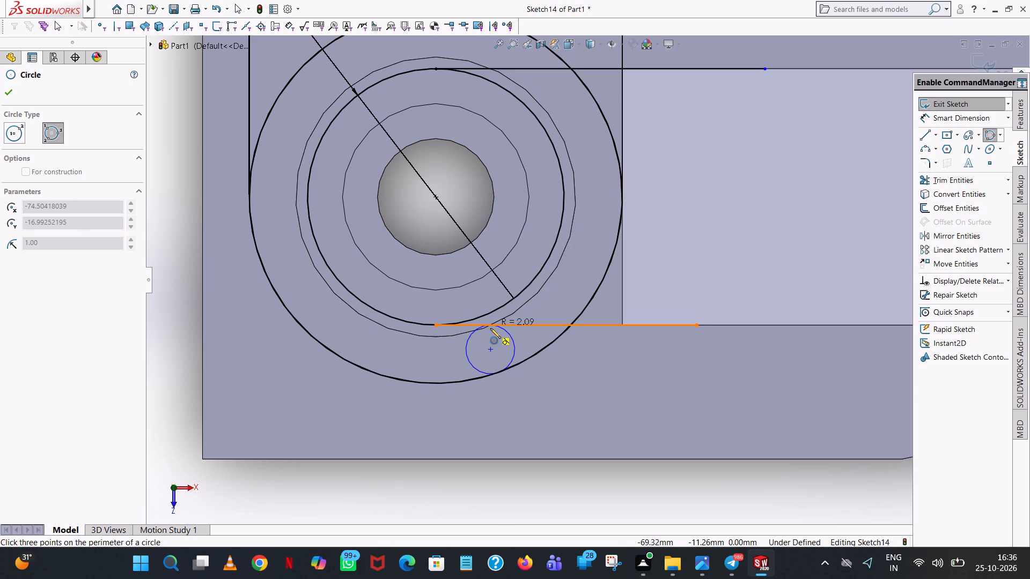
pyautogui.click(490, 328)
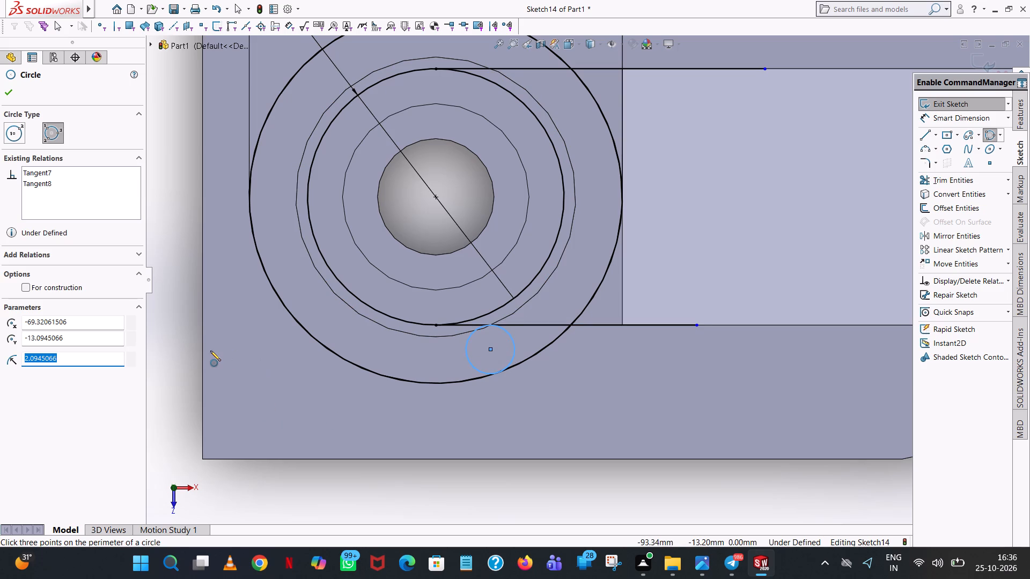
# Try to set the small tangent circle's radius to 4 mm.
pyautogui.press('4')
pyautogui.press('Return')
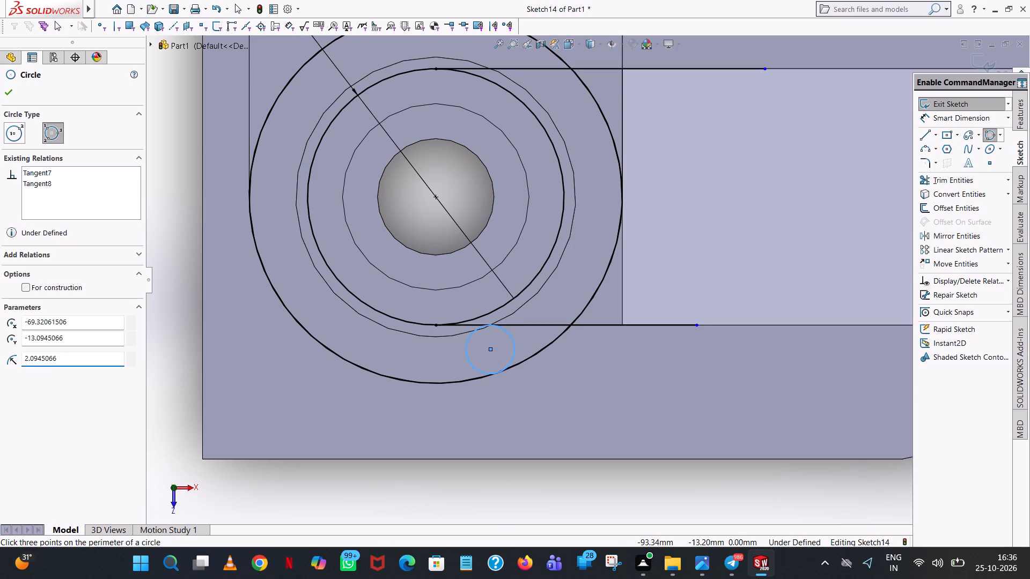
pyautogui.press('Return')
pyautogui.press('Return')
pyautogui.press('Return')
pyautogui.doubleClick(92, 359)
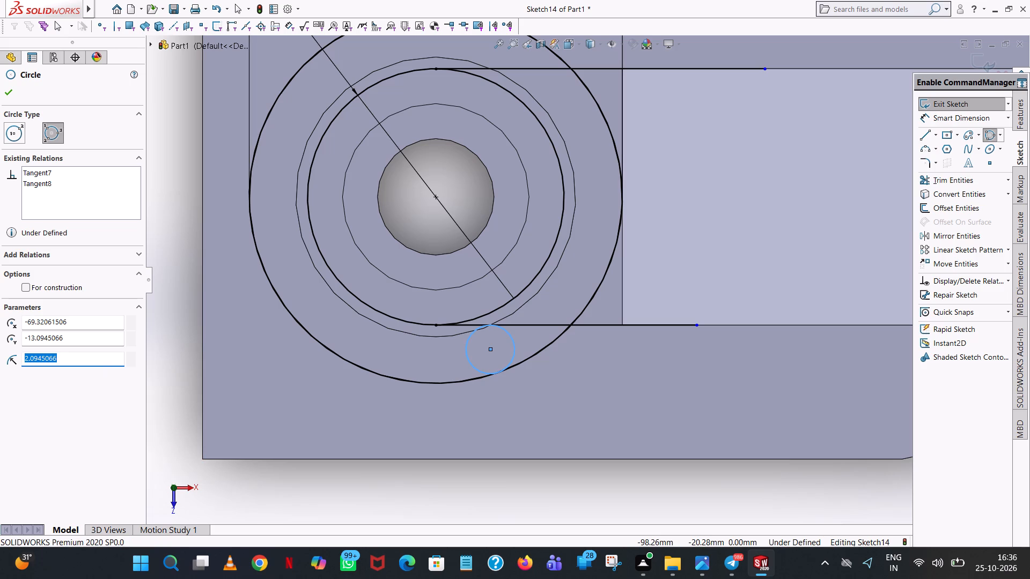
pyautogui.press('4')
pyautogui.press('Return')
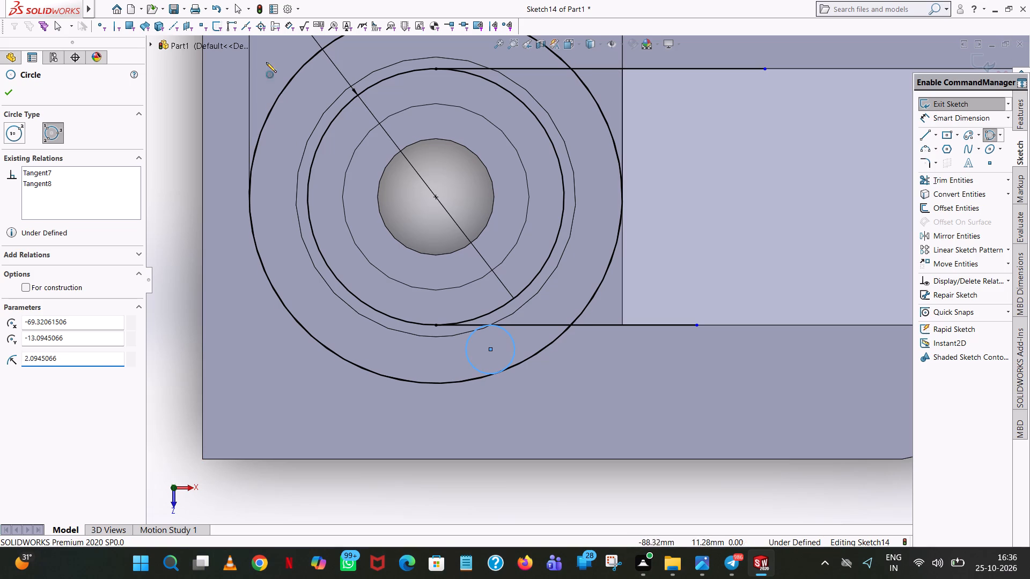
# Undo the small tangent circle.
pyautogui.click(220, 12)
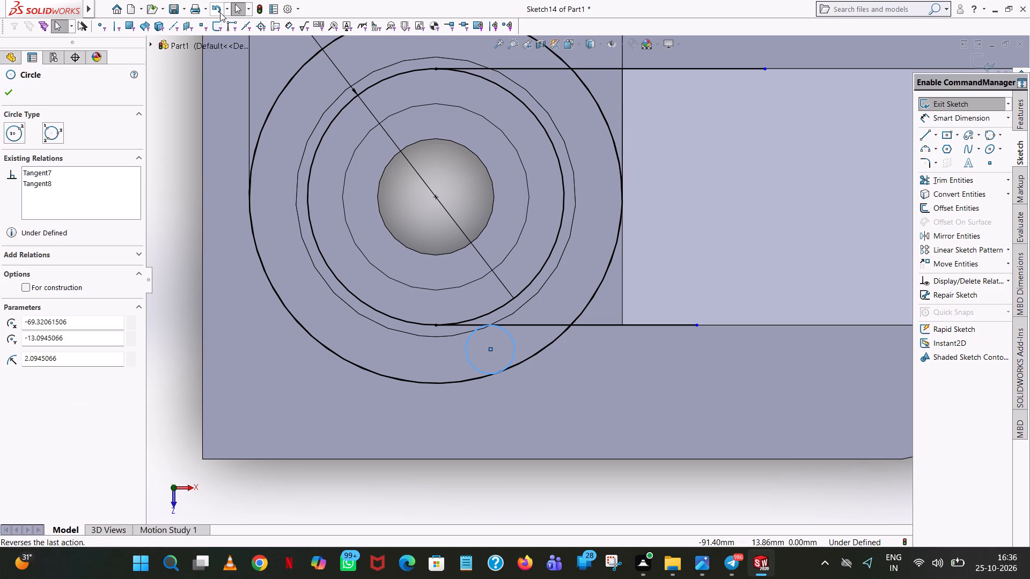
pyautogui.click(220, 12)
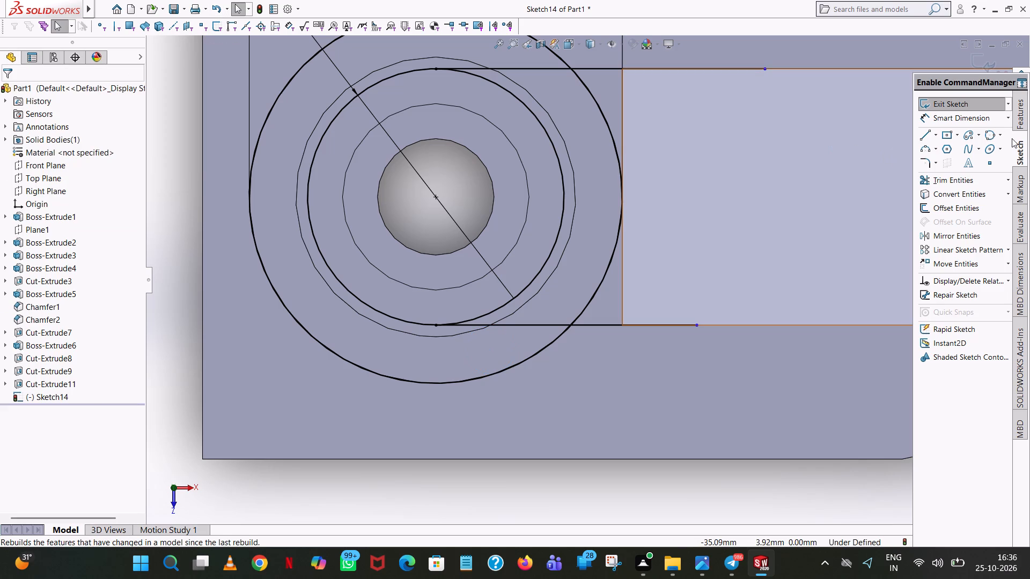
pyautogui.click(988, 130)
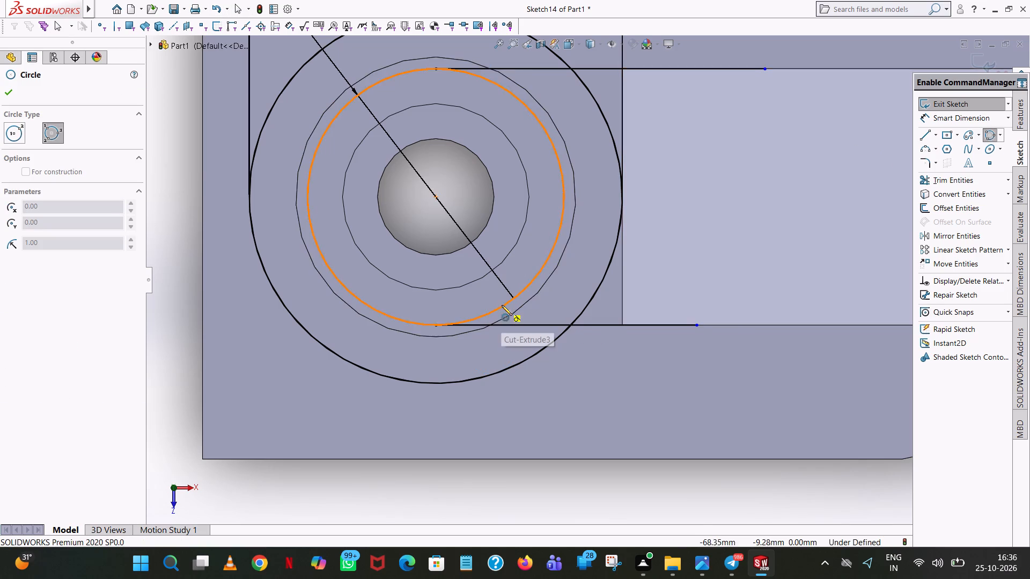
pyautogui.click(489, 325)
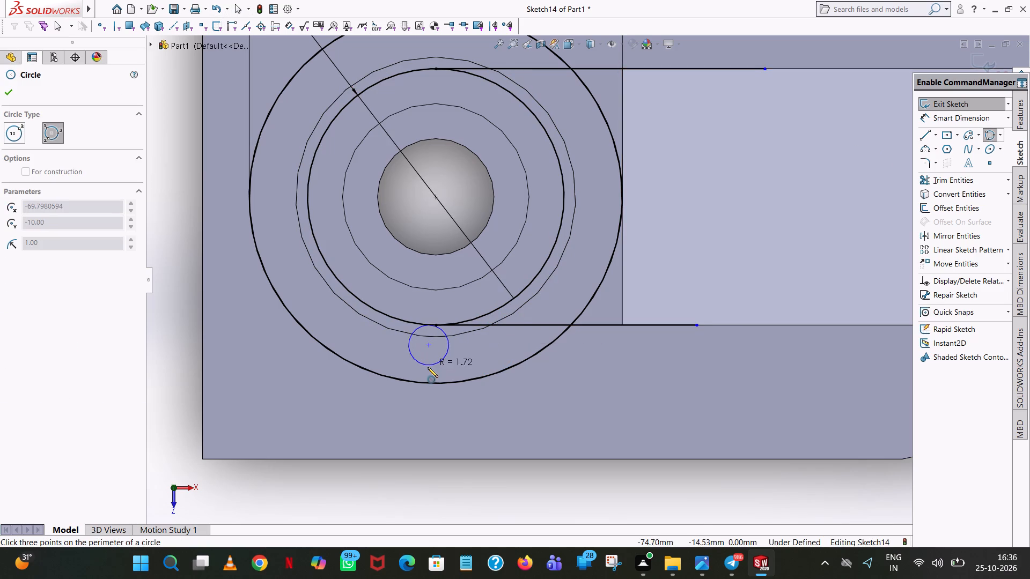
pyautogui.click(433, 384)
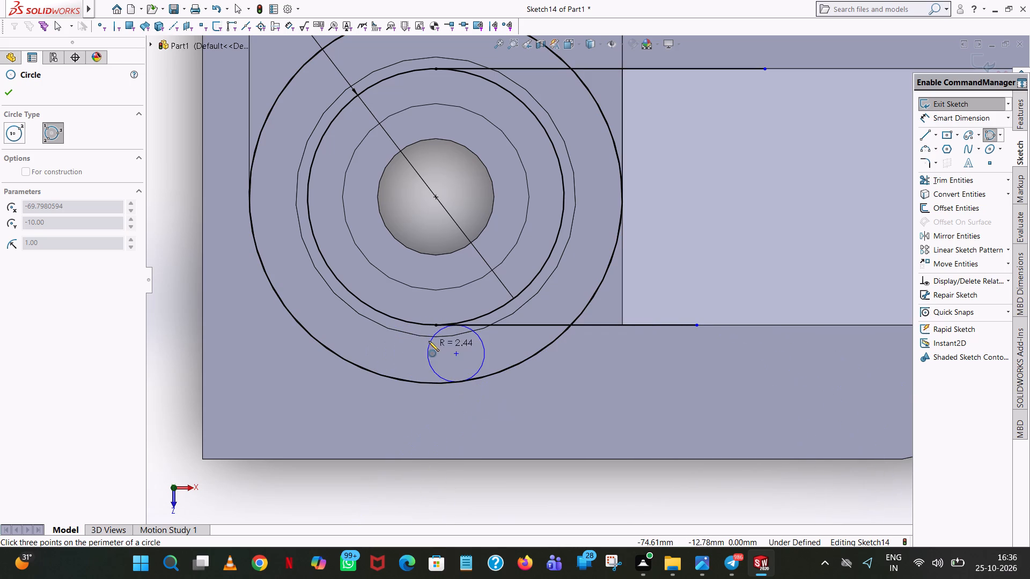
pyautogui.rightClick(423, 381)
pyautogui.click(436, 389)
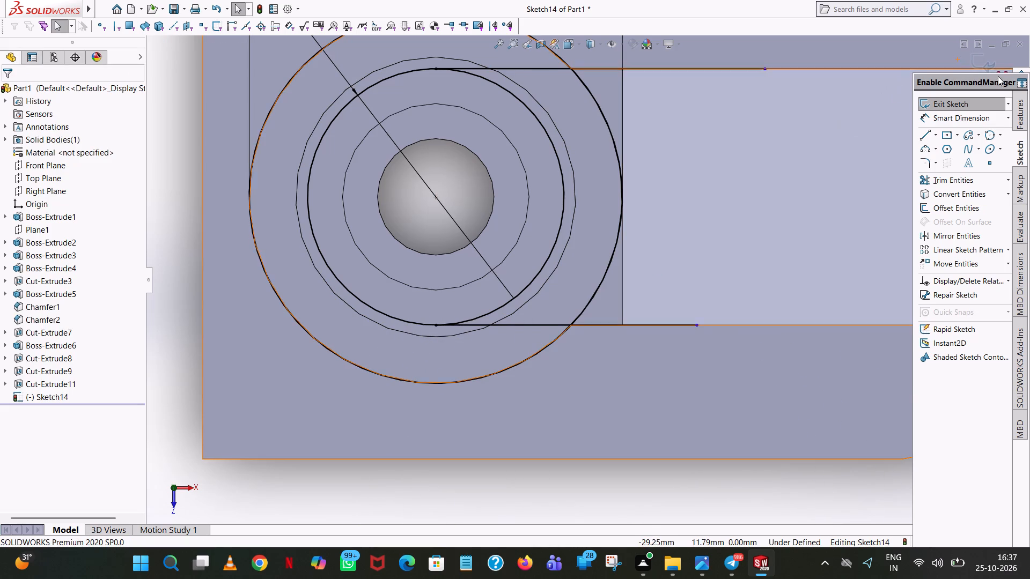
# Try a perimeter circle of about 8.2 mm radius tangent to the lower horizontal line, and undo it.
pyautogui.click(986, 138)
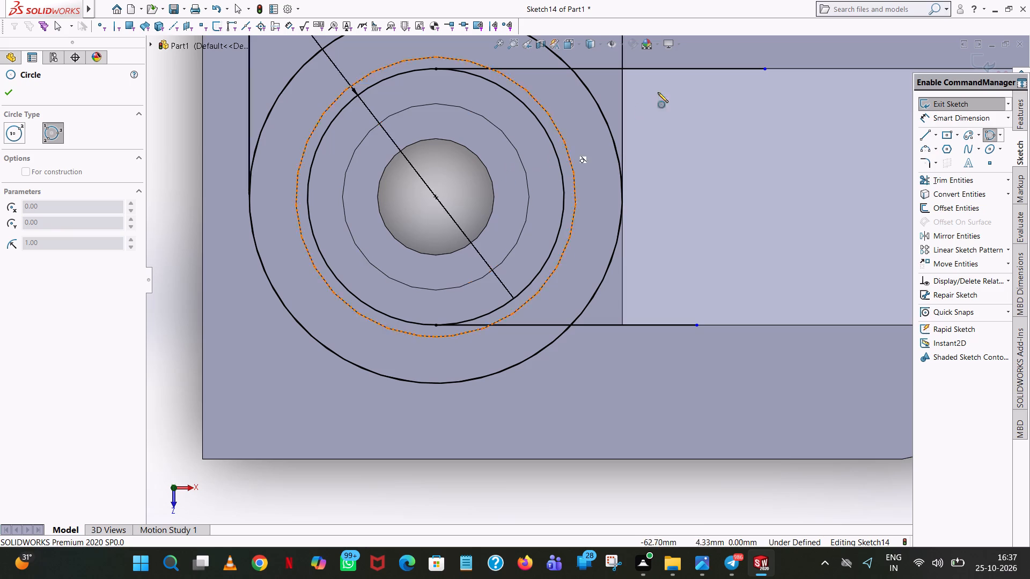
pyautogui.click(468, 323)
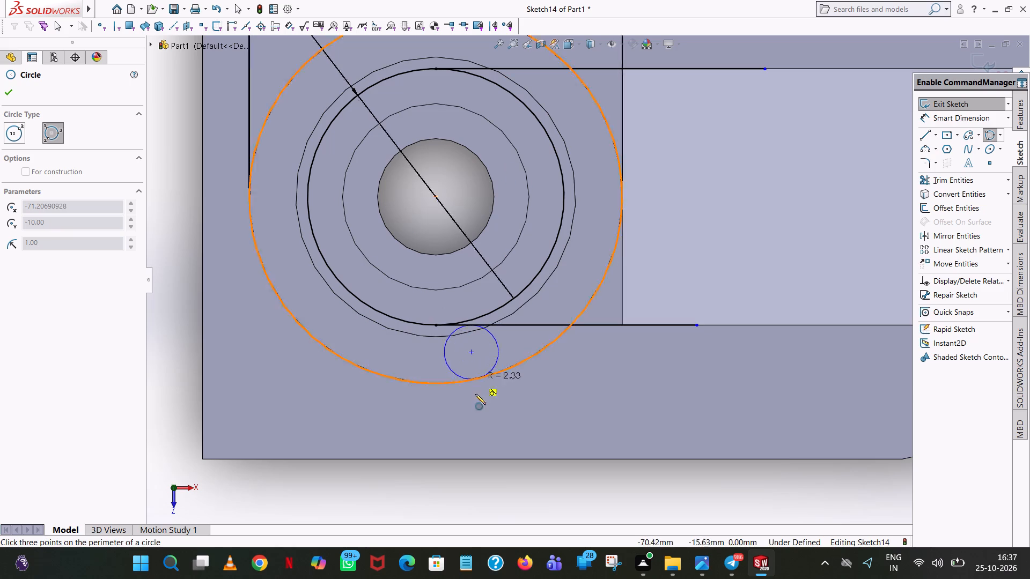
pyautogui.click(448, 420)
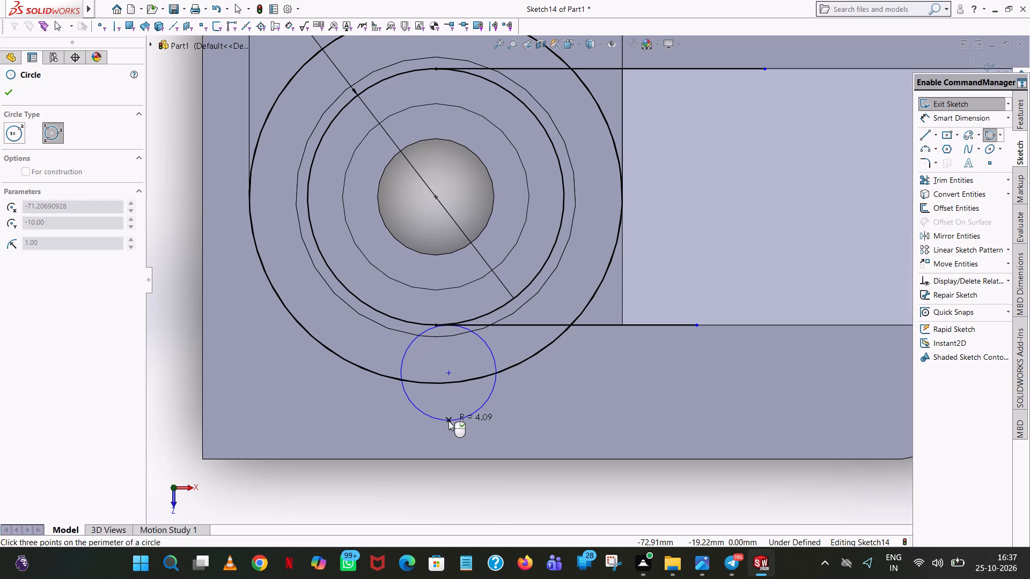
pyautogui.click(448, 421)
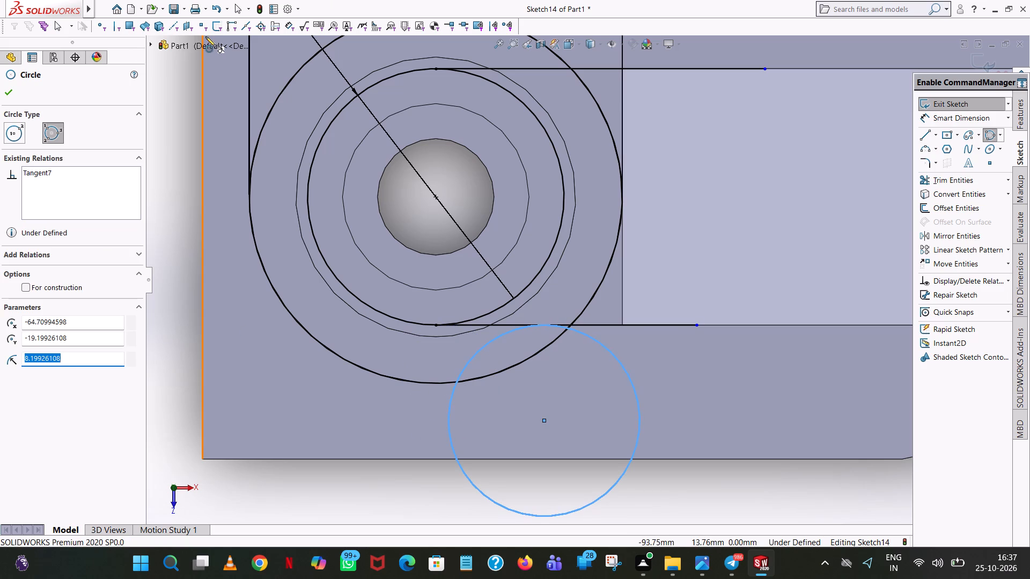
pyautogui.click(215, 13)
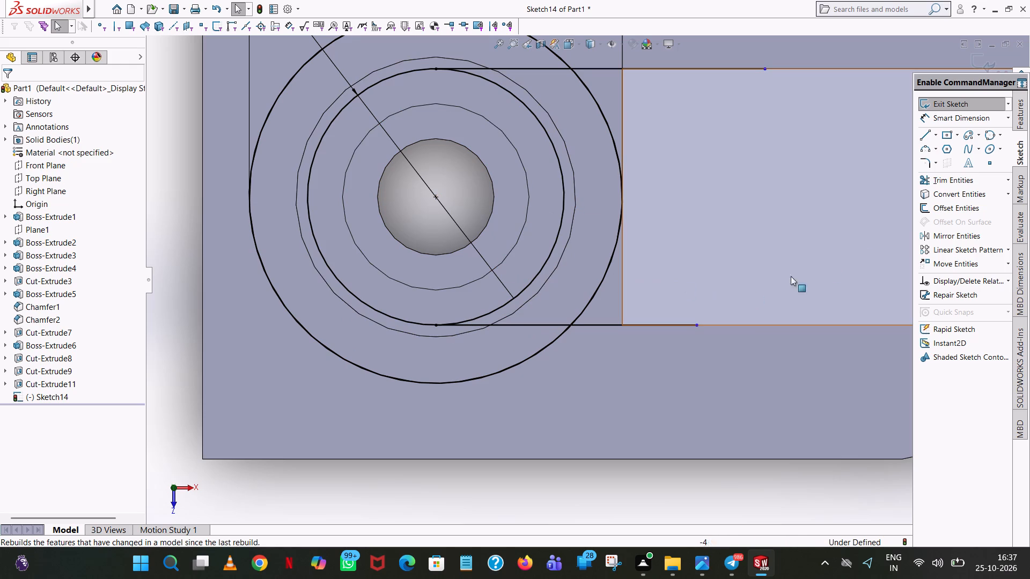
# Sketch a 3 mm horizontal line toward the arm, starting from the 32 mm circle's lowest quadrant point.
pyautogui.click(925, 138)
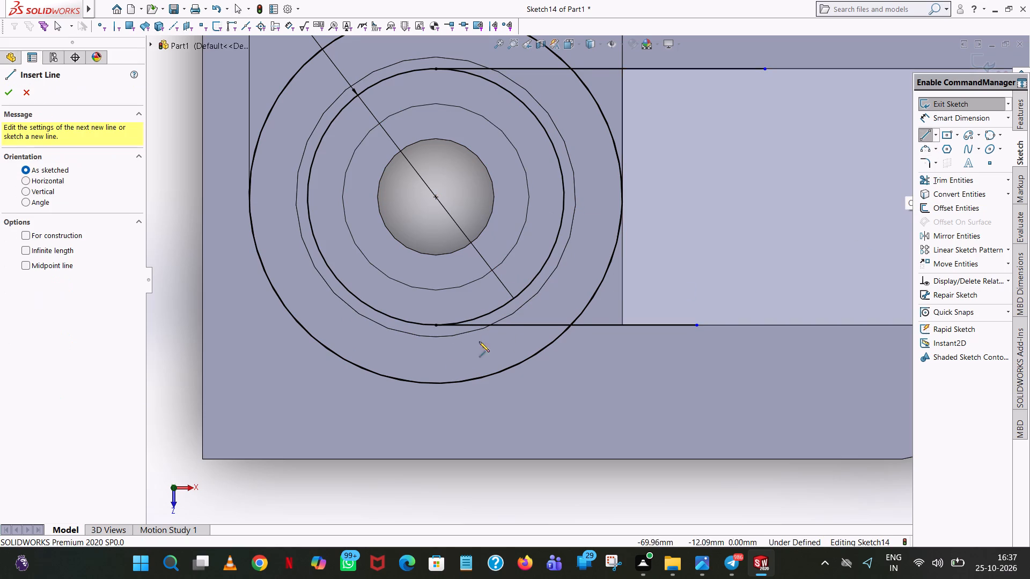
pyautogui.click(436, 383)
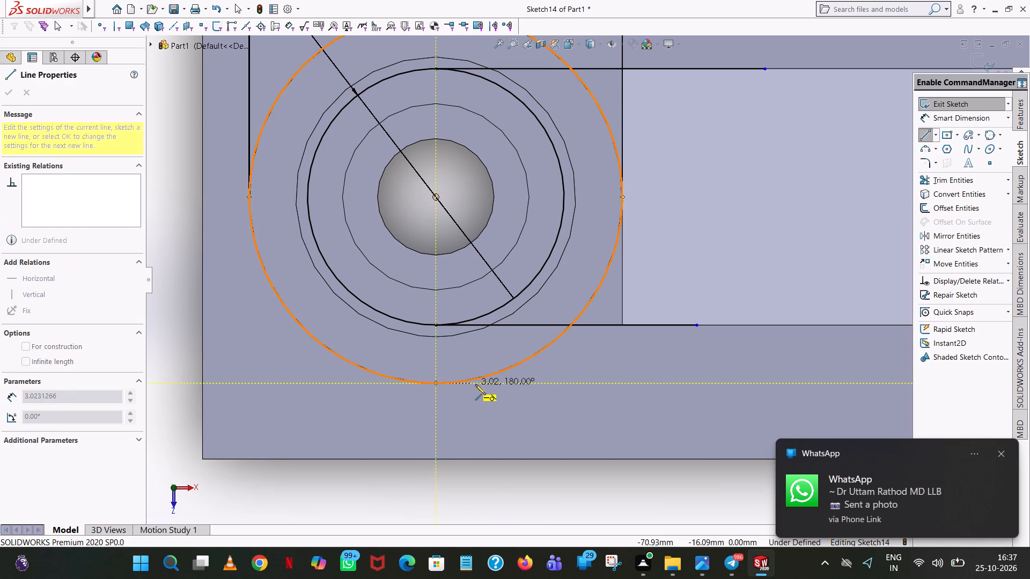
pyautogui.click(481, 381)
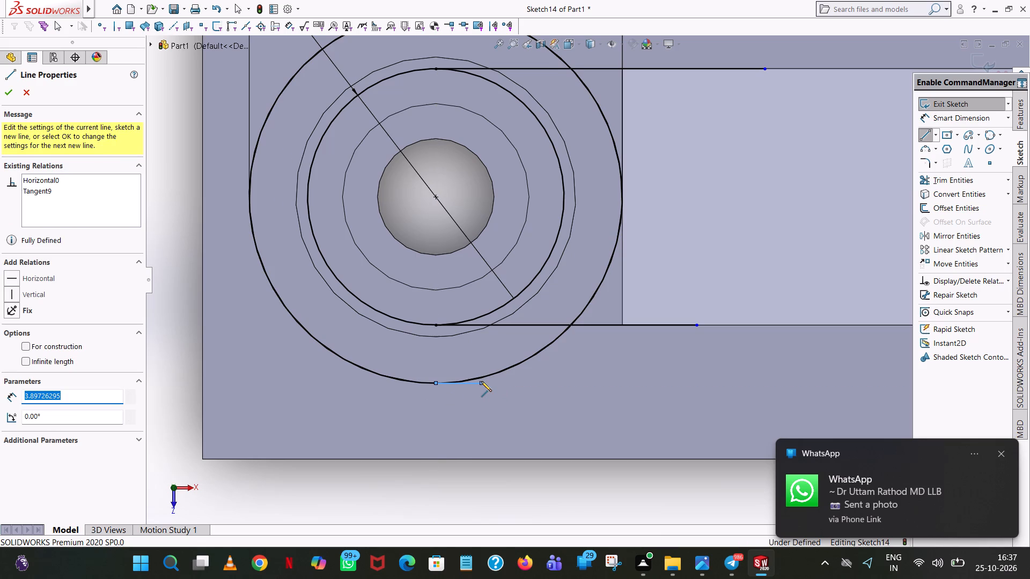
pyautogui.press('3')
pyautogui.press('Return')
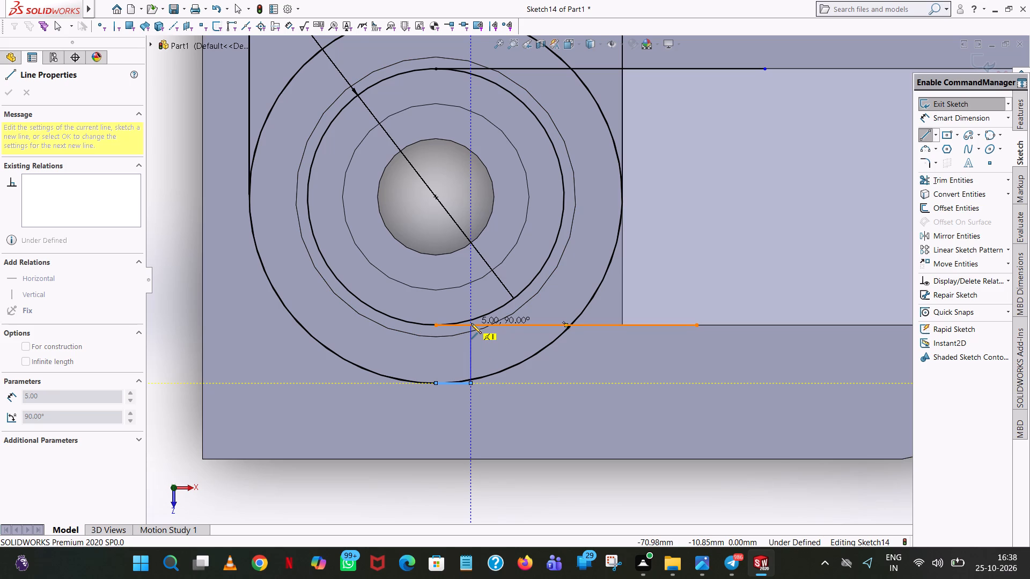
# Draw a vertical line about 5.4 mm long from the 3 mm line's free end up to the 22 mm circle.
pyautogui.scroll(-7, 471, 323)
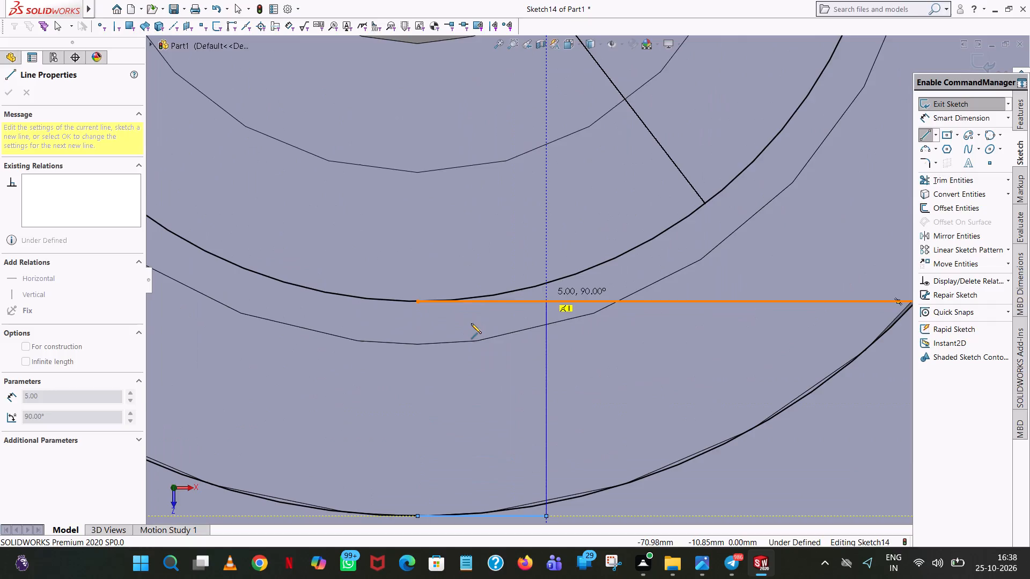
pyautogui.click(547, 281)
pyautogui.rightClick(547, 281)
pyautogui.click(612, 289)
# Trim away the 3 mm horizontal line and the vertical line's ends beyond the 32 mm circle and above the lower horizontal line.
pyautogui.scroll(2, 617, 364)
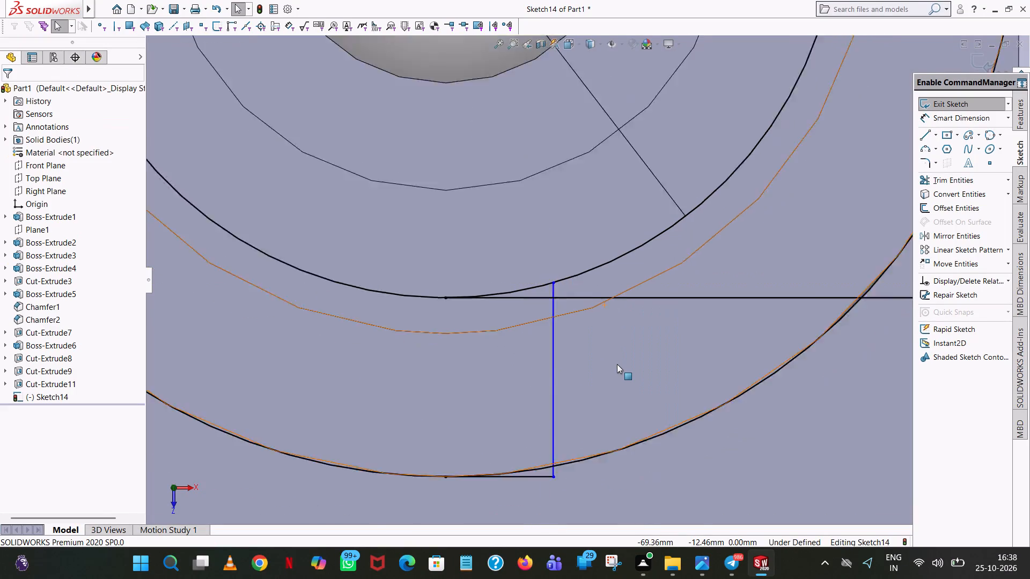
pyautogui.scroll(4, 617, 364)
pyautogui.click(931, 180)
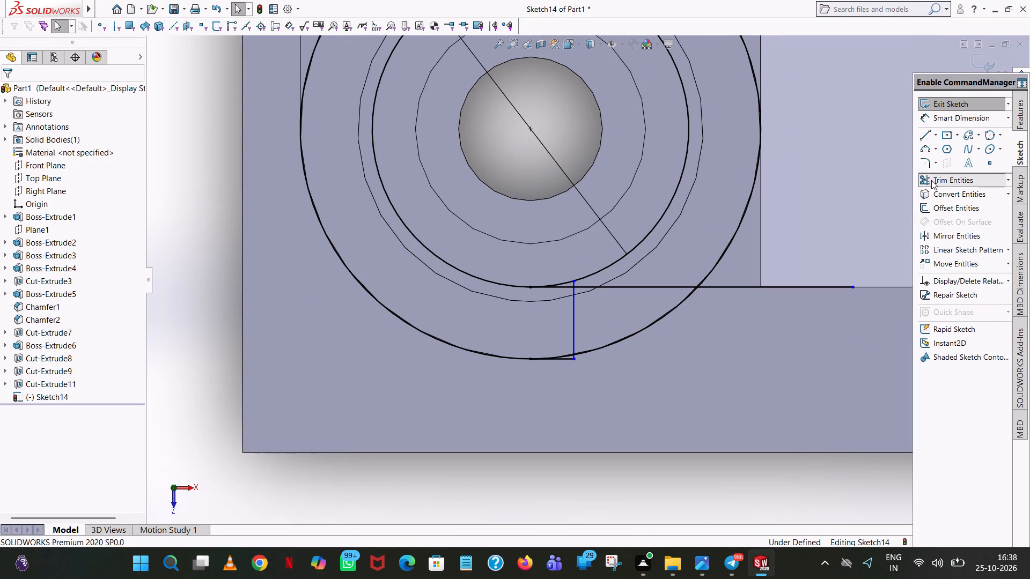
pyautogui.click(571, 359)
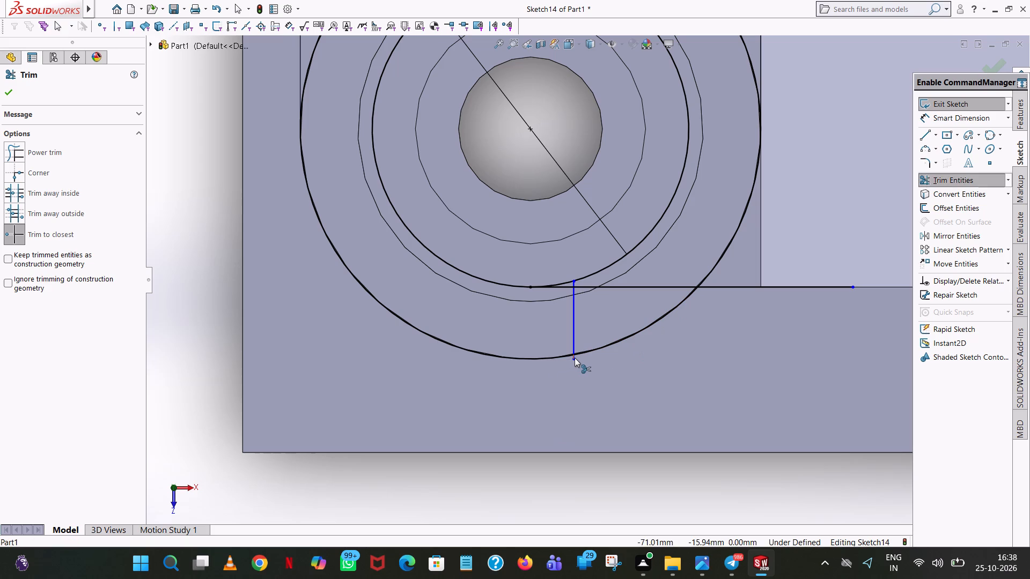
pyautogui.click(575, 358)
pyautogui.scroll(-2, 585, 289)
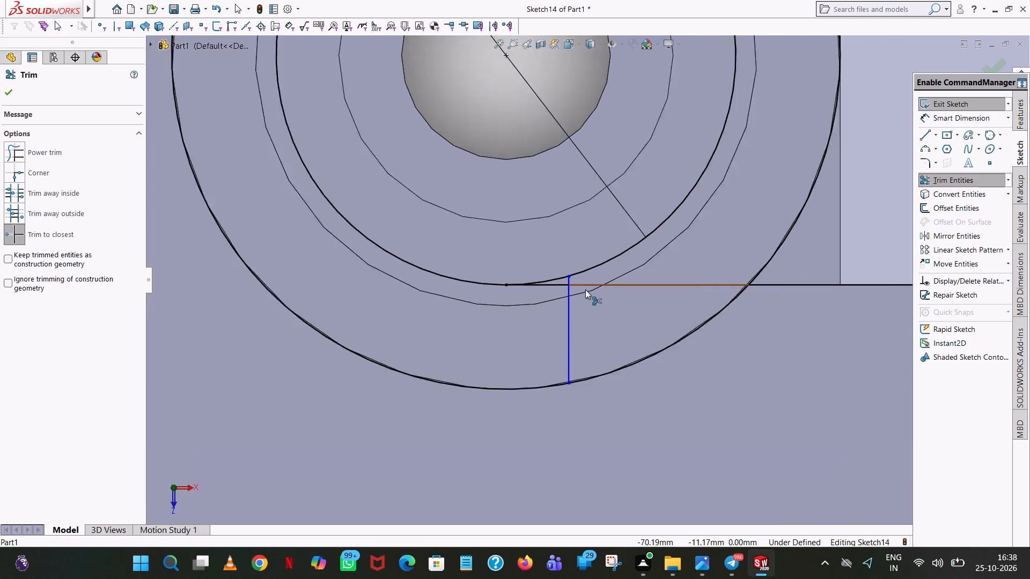
pyautogui.scroll(-4, 585, 289)
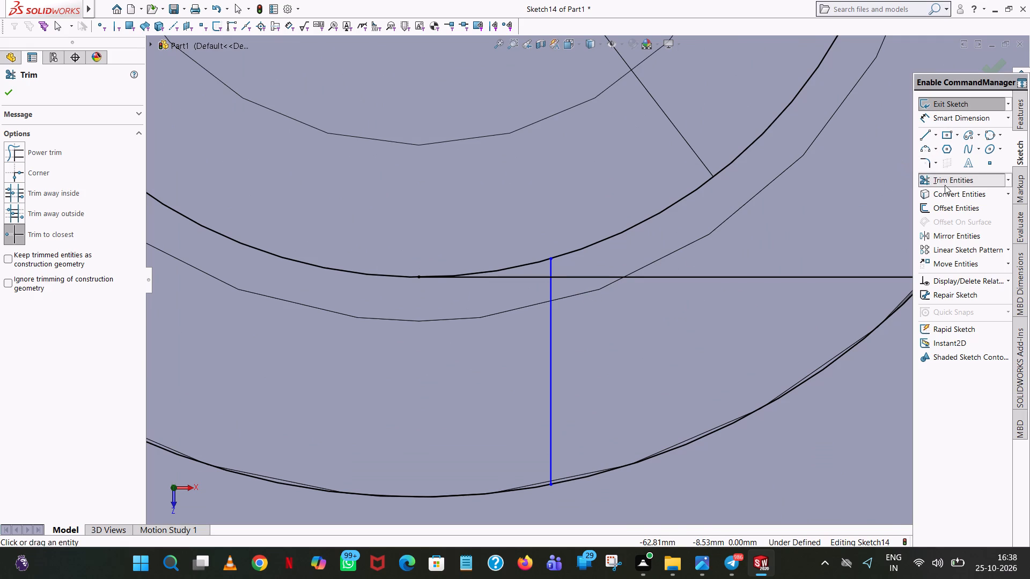
pyautogui.click(551, 264)
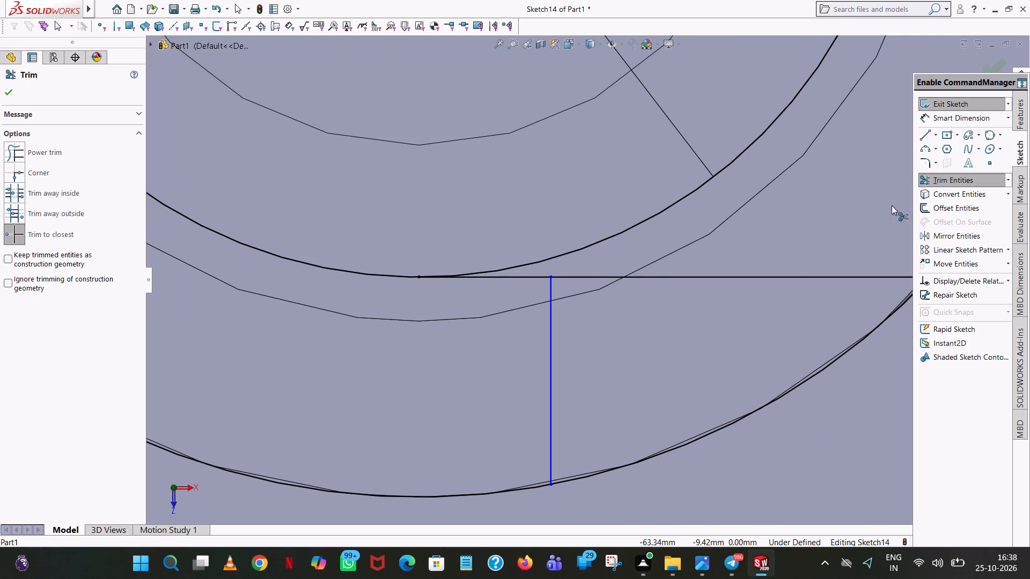
# Fillet the corner between the lower horizontal line and the short vertical line with a 4 mm radius, accepting deletion of the corner's geometry relations.
pyautogui.click(924, 160)
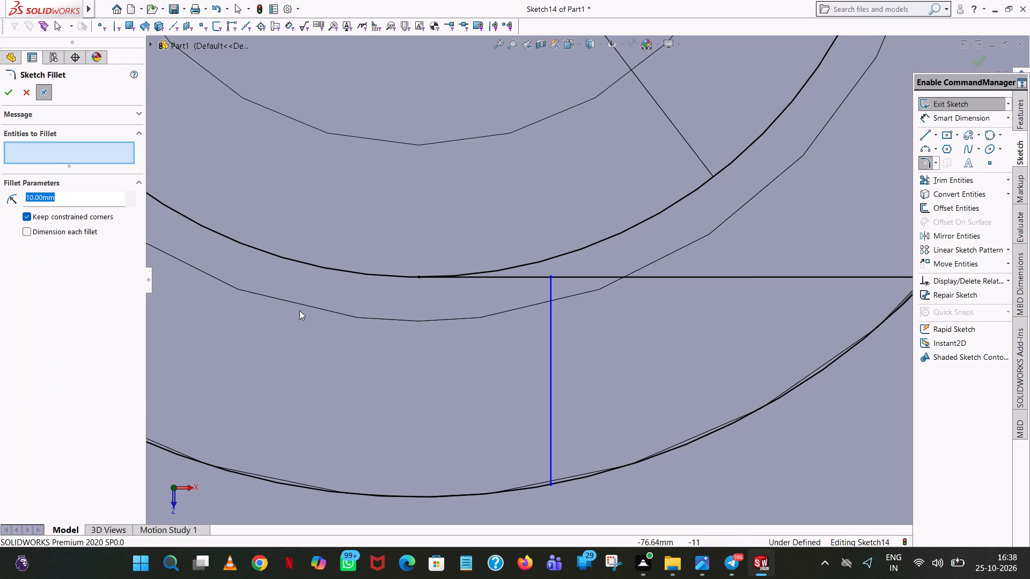
pyautogui.press('4')
pyautogui.press('Return')
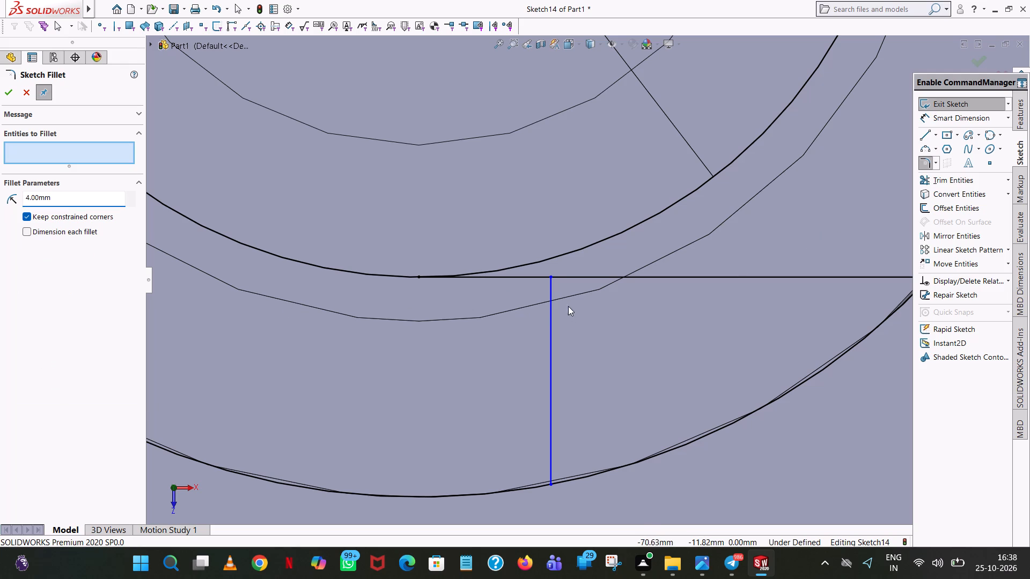
pyautogui.click(565, 274)
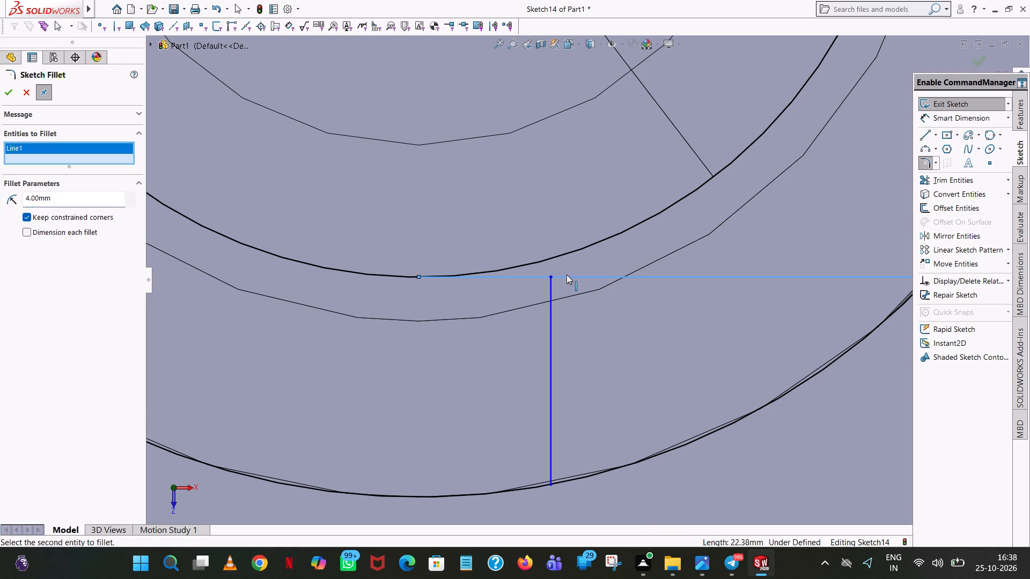
pyautogui.click(551, 296)
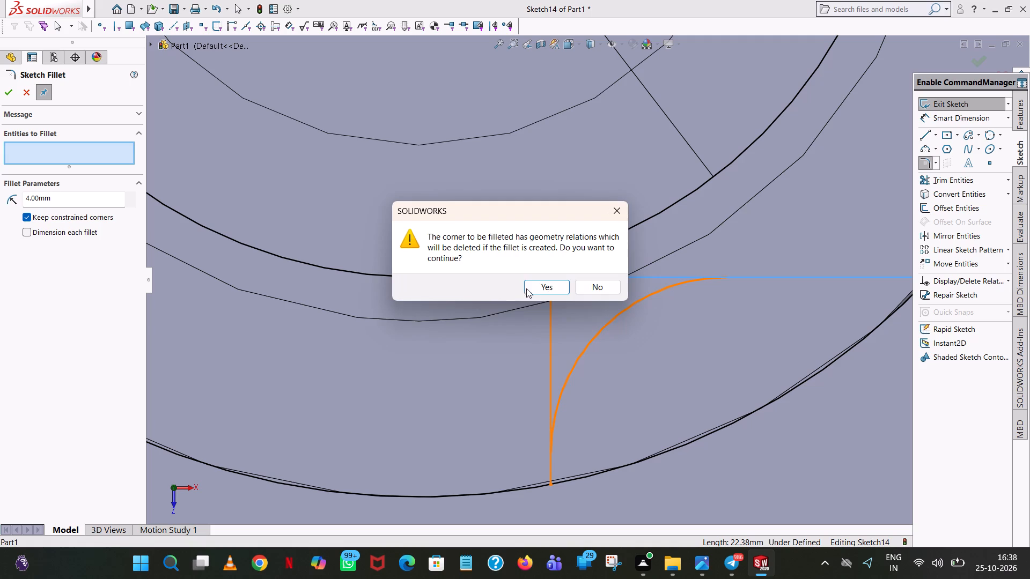
pyautogui.click(535, 286)
pyautogui.scroll(7, 502, 329)
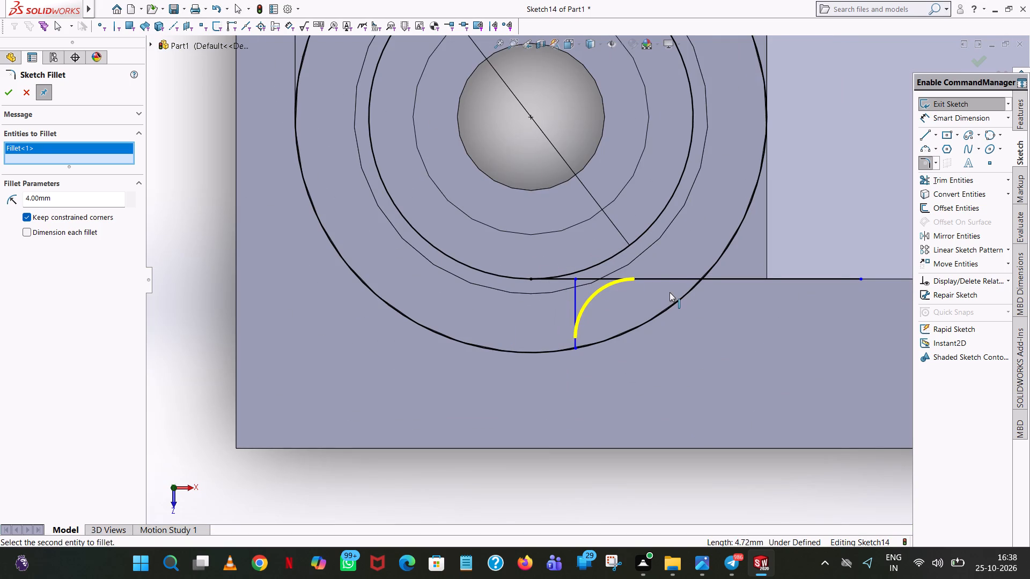
pyautogui.scroll(-1, 669, 292)
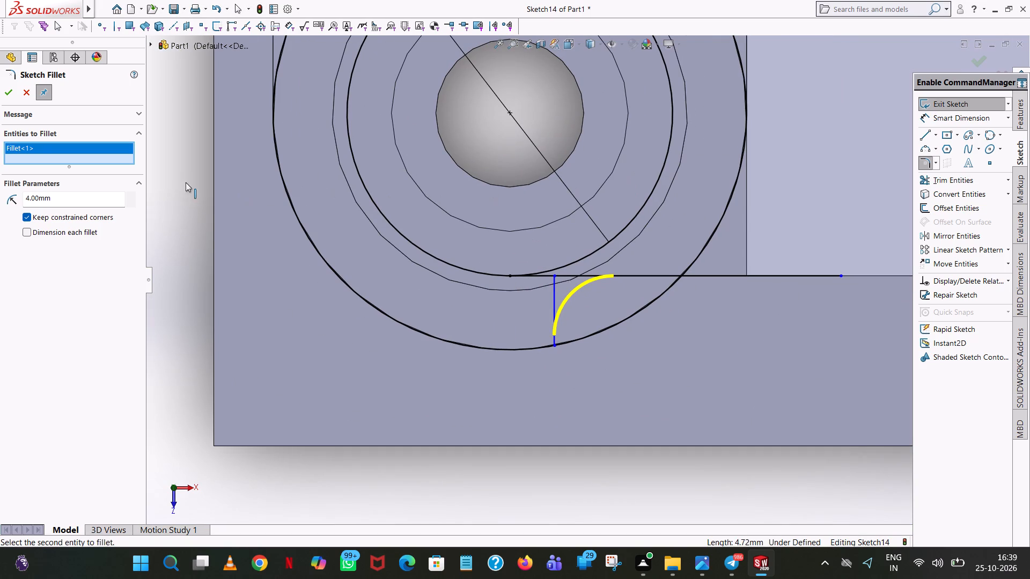
pyautogui.click(5, 97)
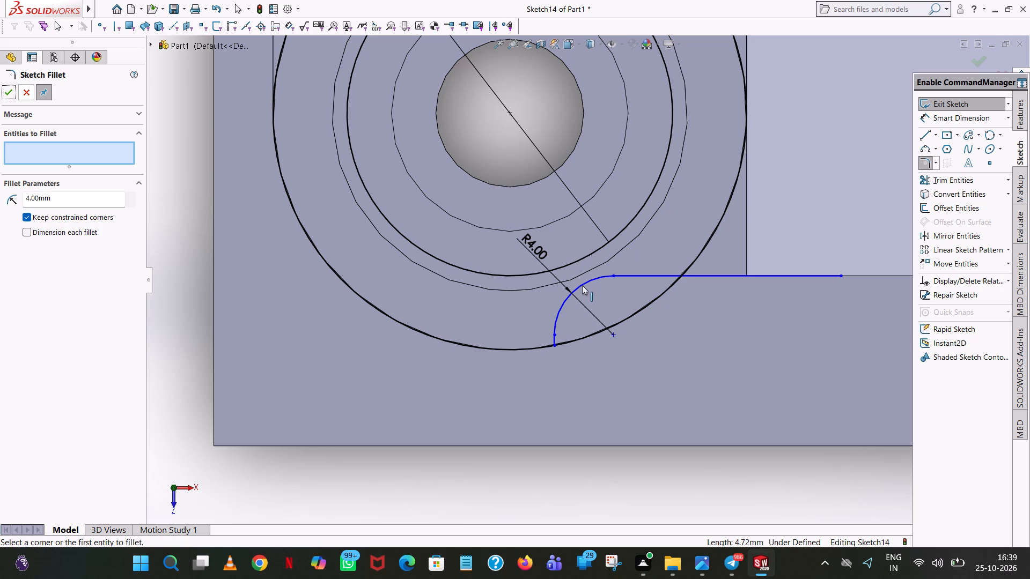
# Examine the 4 mm sketch fillet against the recess edge and the cylinder's rim from several angles.
pyautogui.scroll(5, 649, 284)
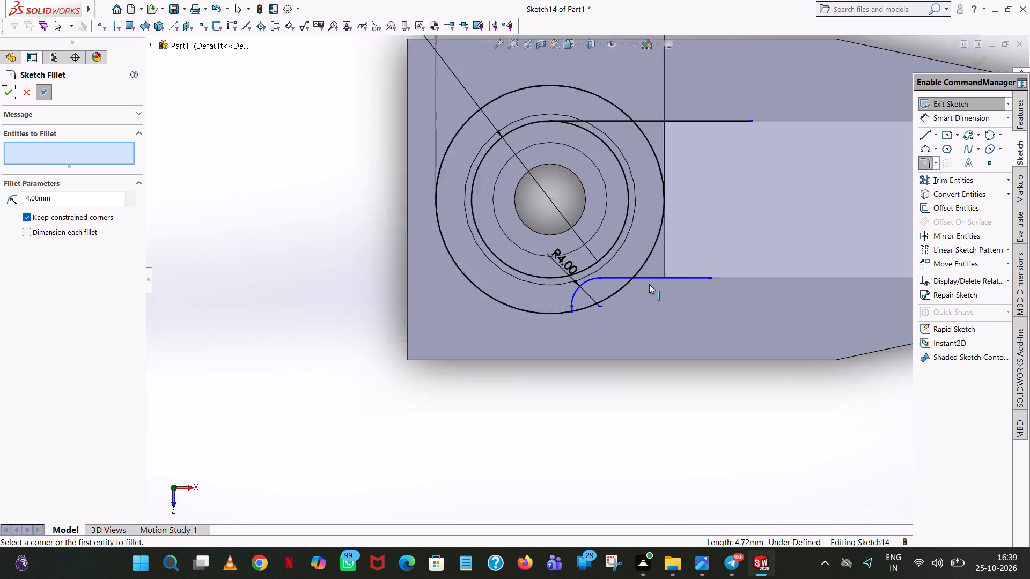
pyautogui.moveTo(646, 303); pyautogui.dragTo(636, 195, button='middle')
pyautogui.scroll(1, 641, 294)
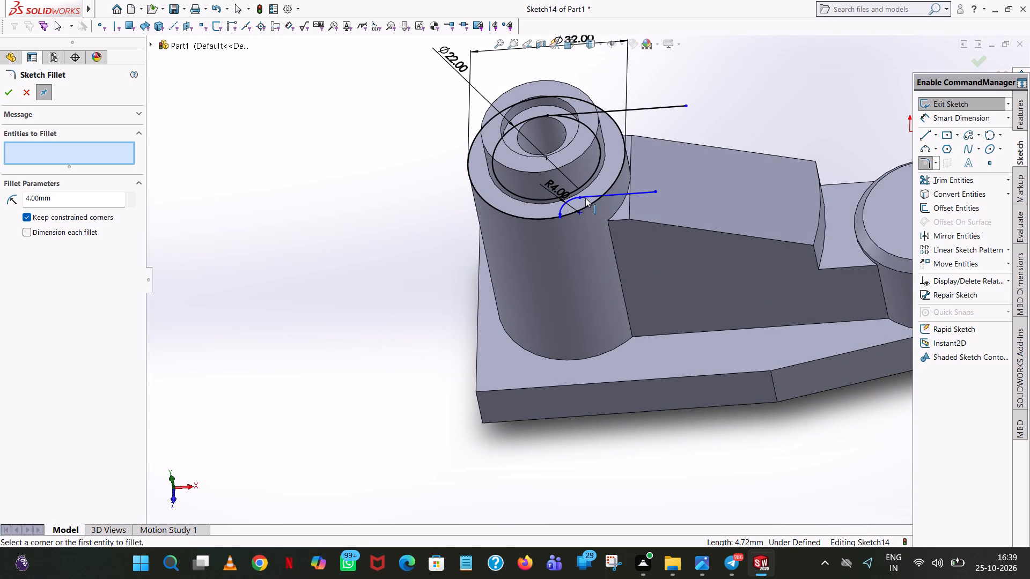
pyautogui.scroll(-8, 585, 198)
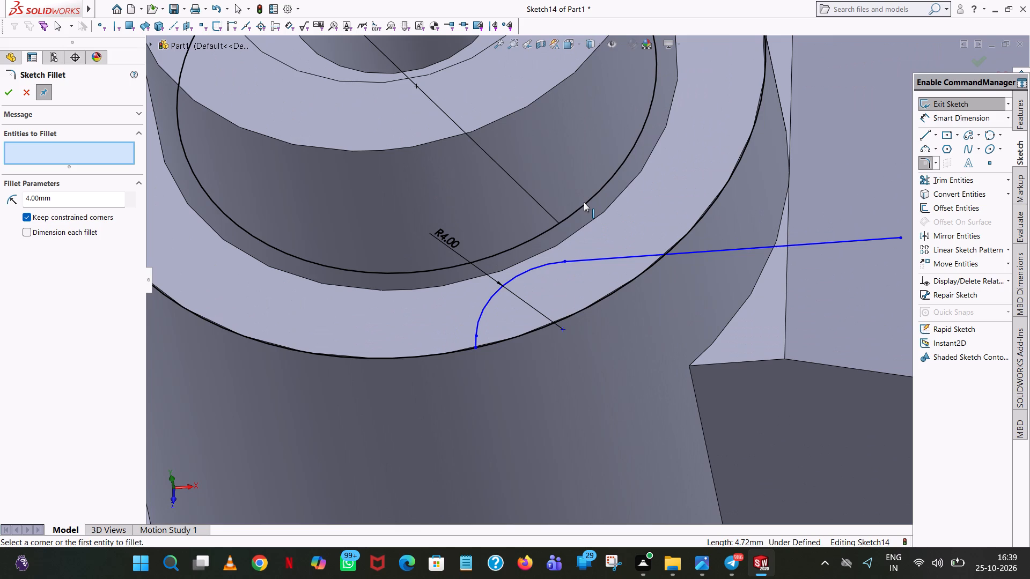
pyautogui.moveTo(574, 228); pyautogui.dragTo(580, 256, button='middle')
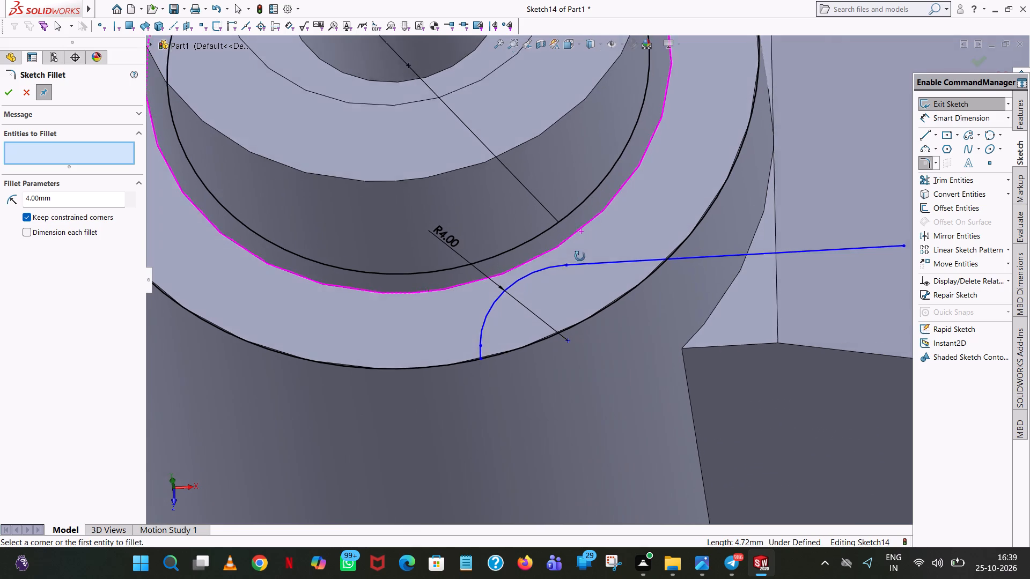
pyautogui.moveTo(580, 256); pyautogui.dragTo(569, 192, button='middle')
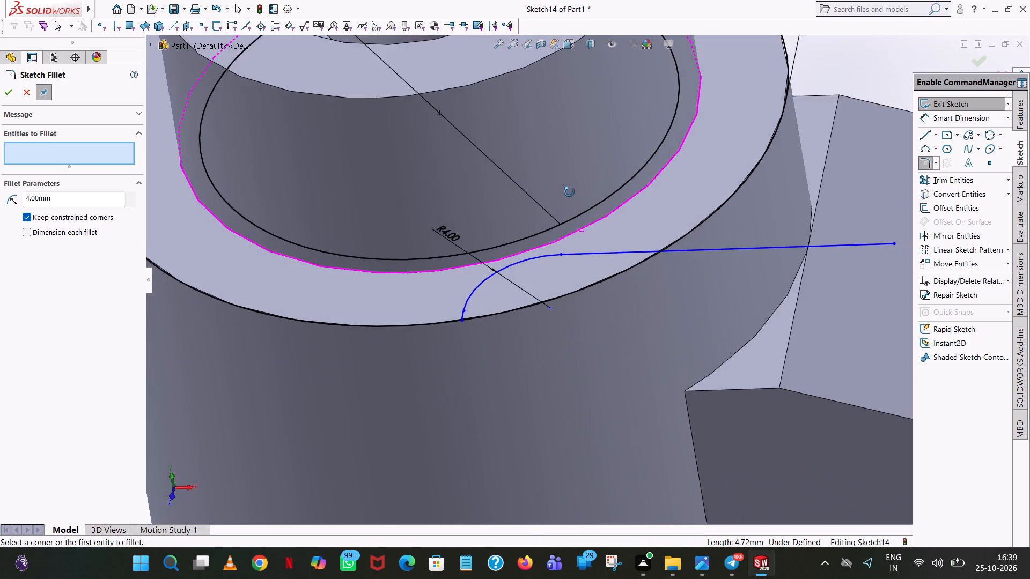
pyautogui.moveTo(569, 192); pyautogui.dragTo(573, 323, button='middle')
pyautogui.scroll(-1, 575, 314)
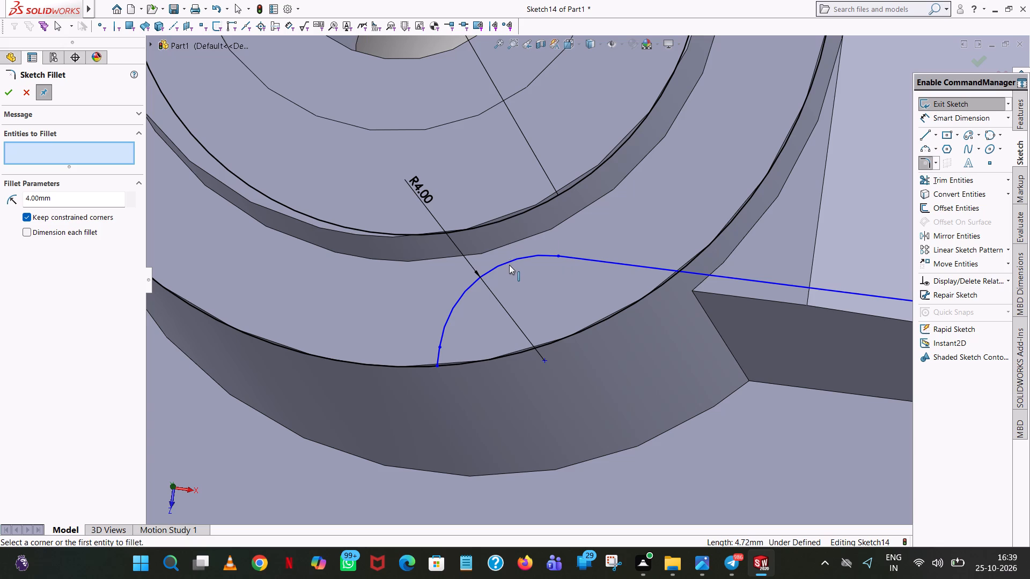
pyautogui.click(3, 94)
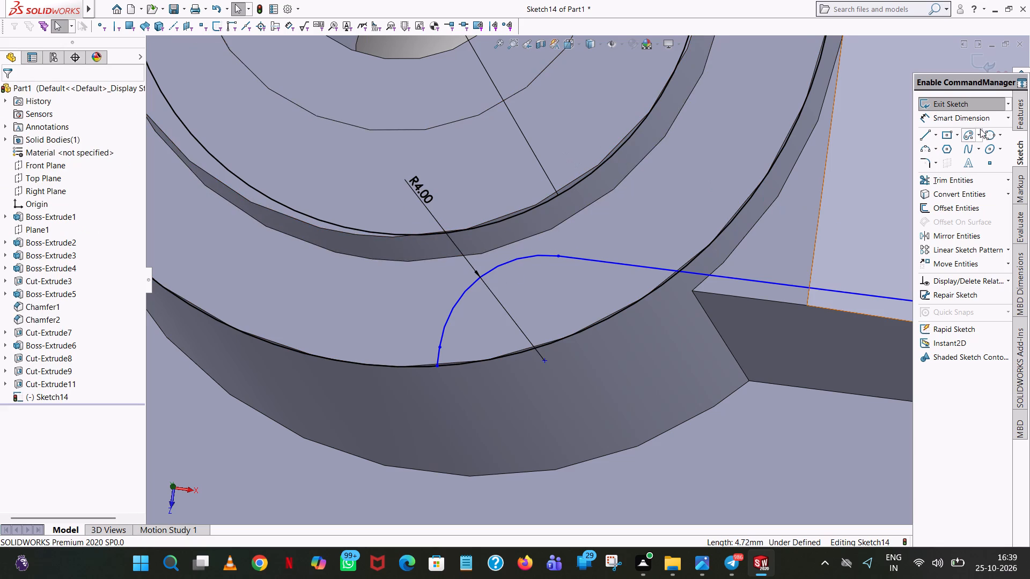
# Draw a 12 mm radius circle centred on the stepped cylinder's axis, out to the circular recess edge.
pyautogui.click(1002, 133)
pyautogui.click(962, 140)
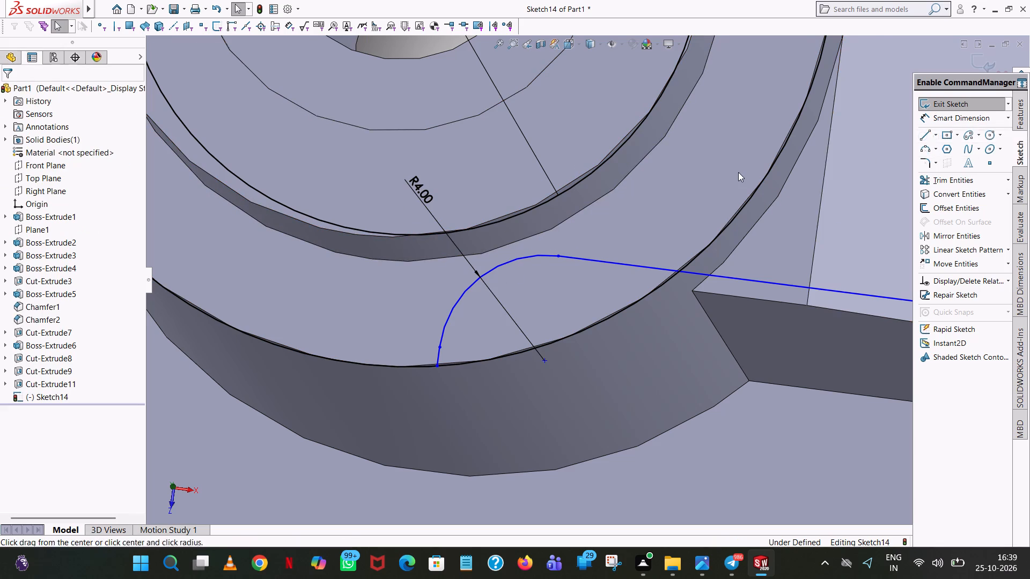
pyautogui.scroll(4, 738, 172)
pyautogui.click(504, 116)
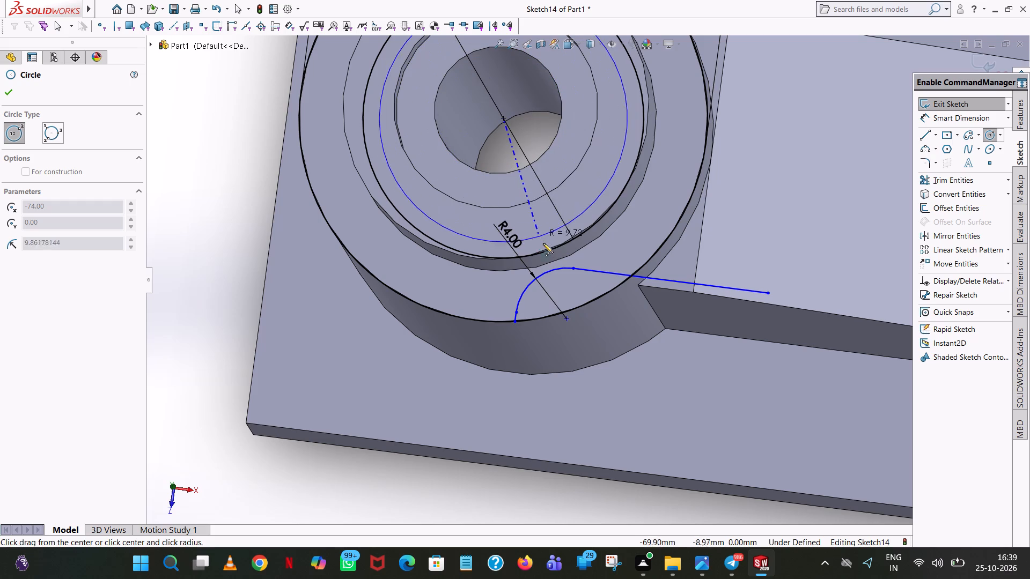
pyautogui.click(557, 259)
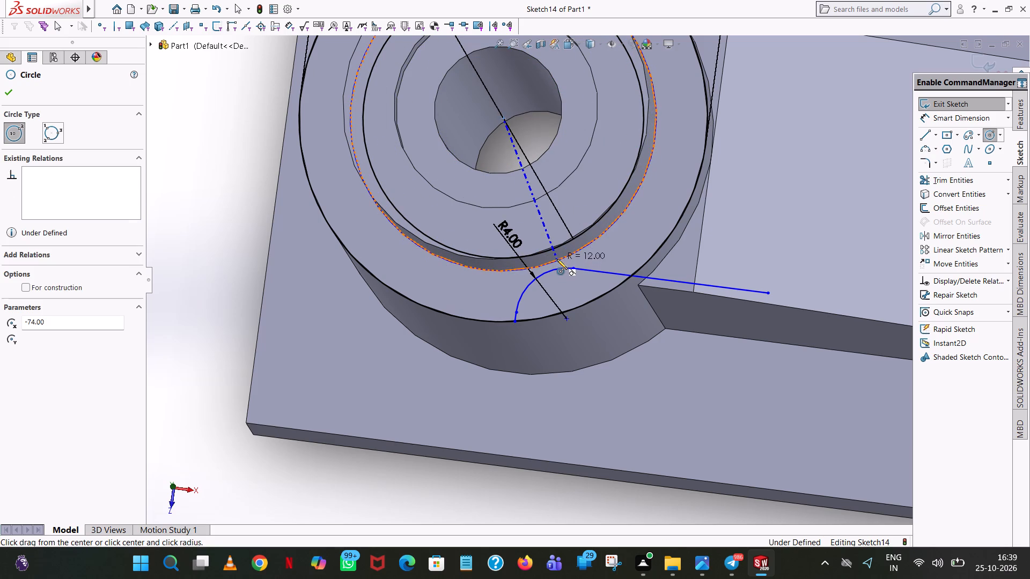
pyautogui.rightClick(557, 259)
pyautogui.click(571, 262)
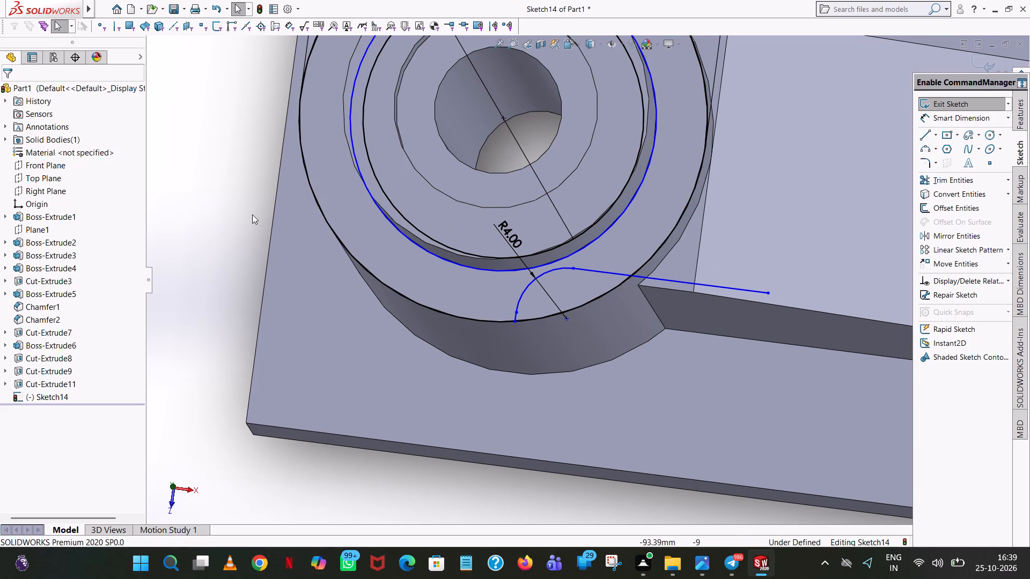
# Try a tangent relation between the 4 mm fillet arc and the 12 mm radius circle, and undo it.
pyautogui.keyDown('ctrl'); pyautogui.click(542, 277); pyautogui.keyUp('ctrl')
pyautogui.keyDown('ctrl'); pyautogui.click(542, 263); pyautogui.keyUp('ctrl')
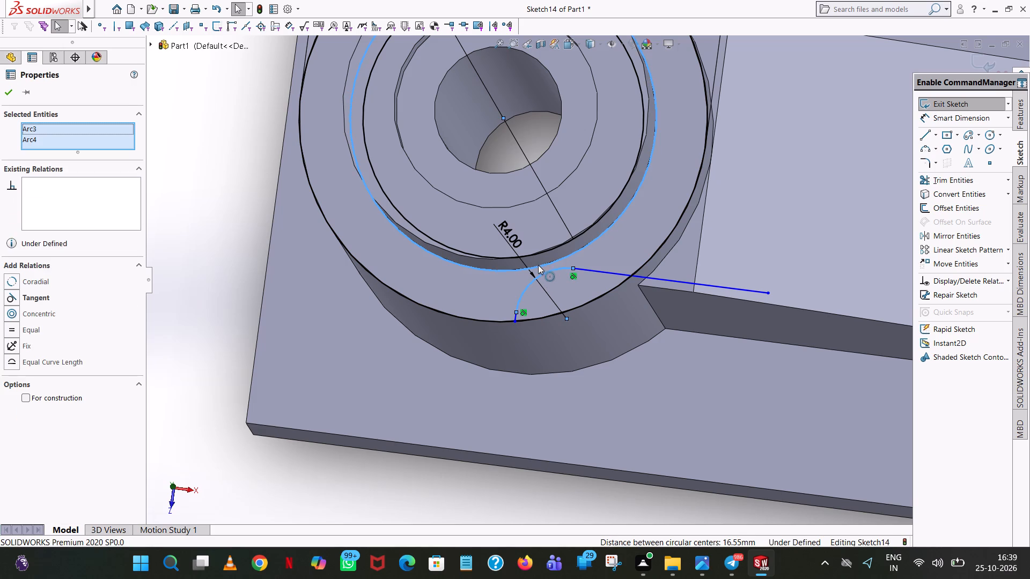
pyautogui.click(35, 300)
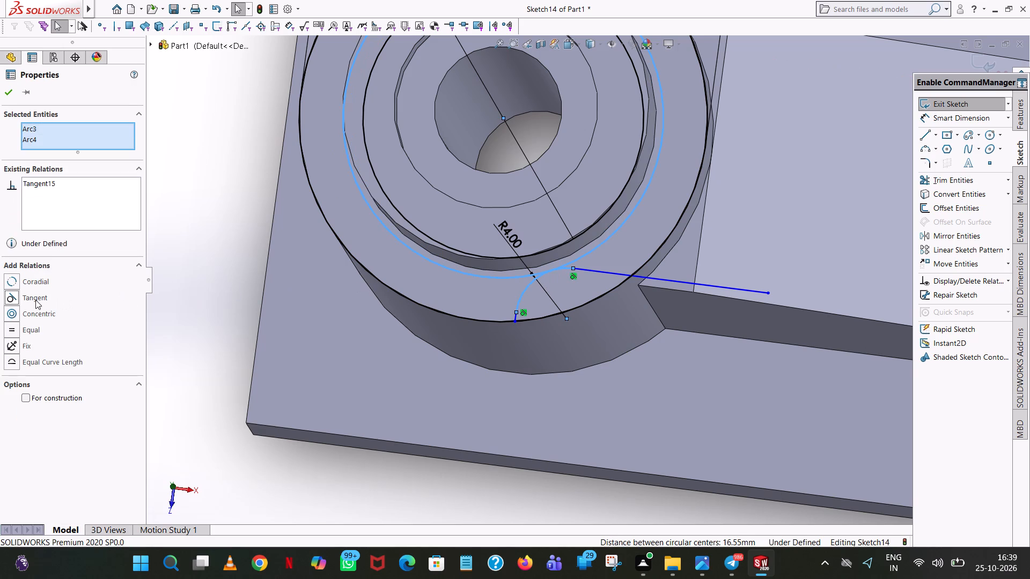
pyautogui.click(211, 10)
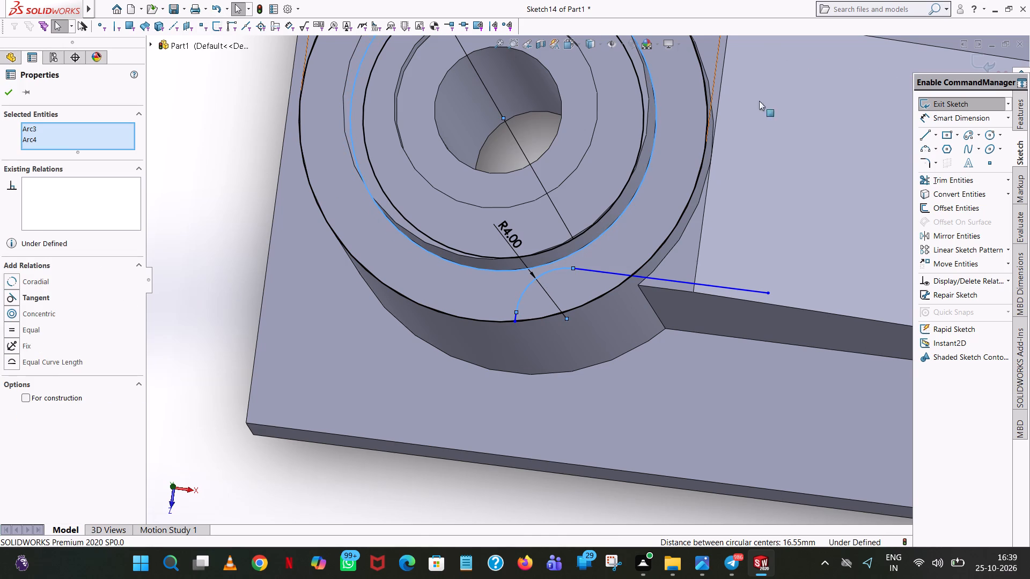
# Dimension the diameter of the new circle on the recess edge.
pyautogui.click(946, 112)
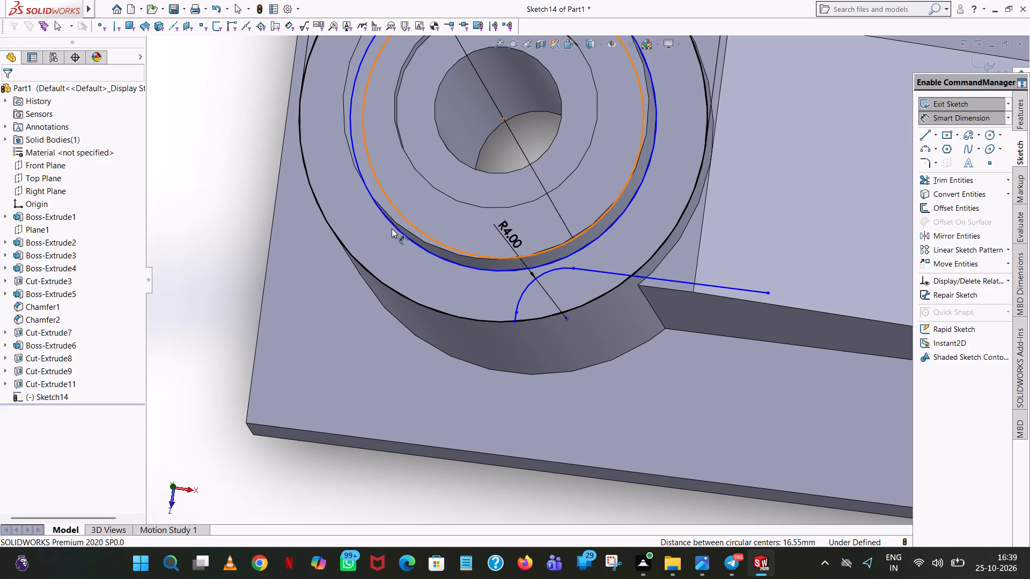
pyautogui.click(395, 224)
pyautogui.click(302, 239)
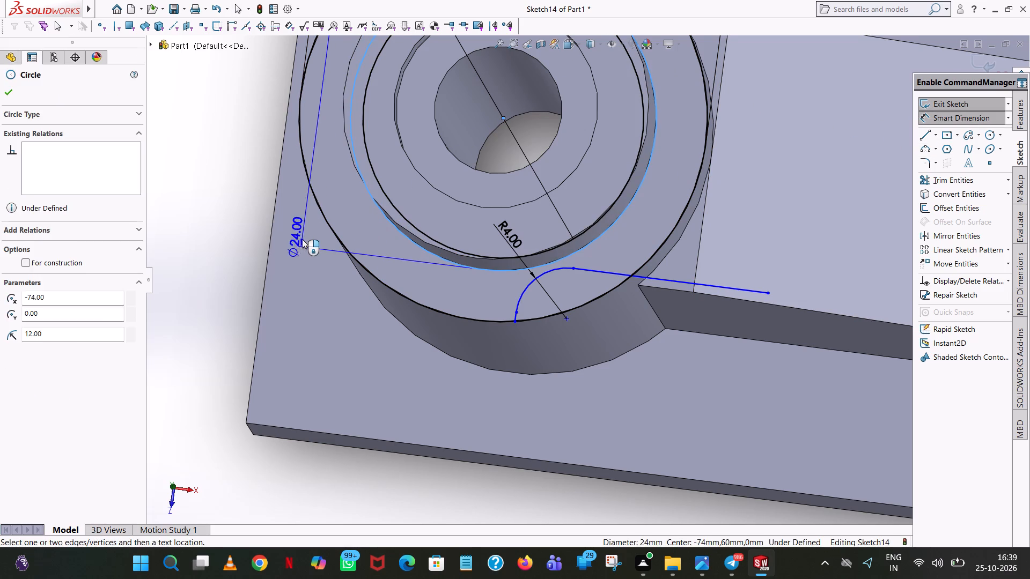
pyautogui.click(257, 223)
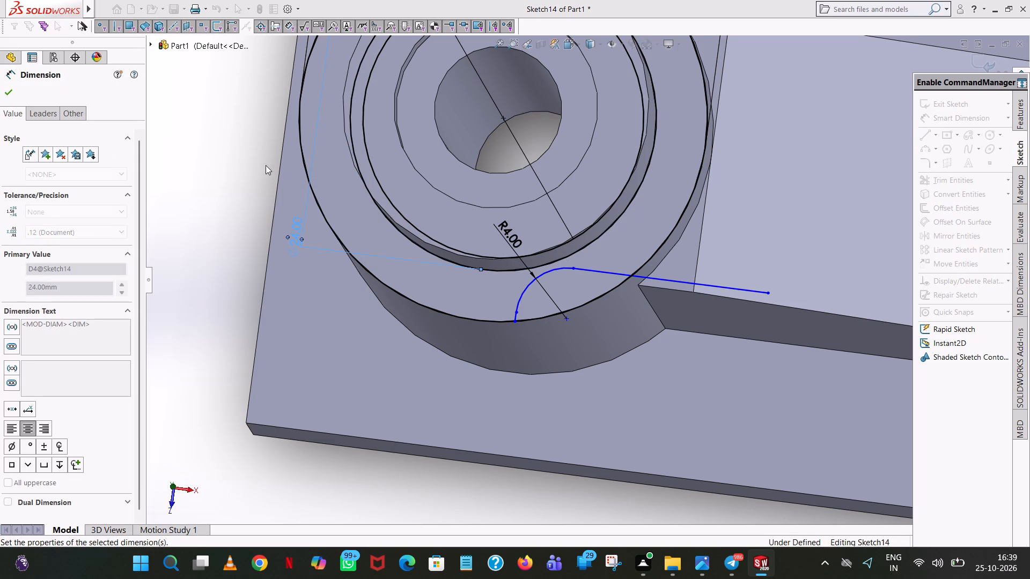
pyautogui.click(222, 152)
pyautogui.click(941, 118)
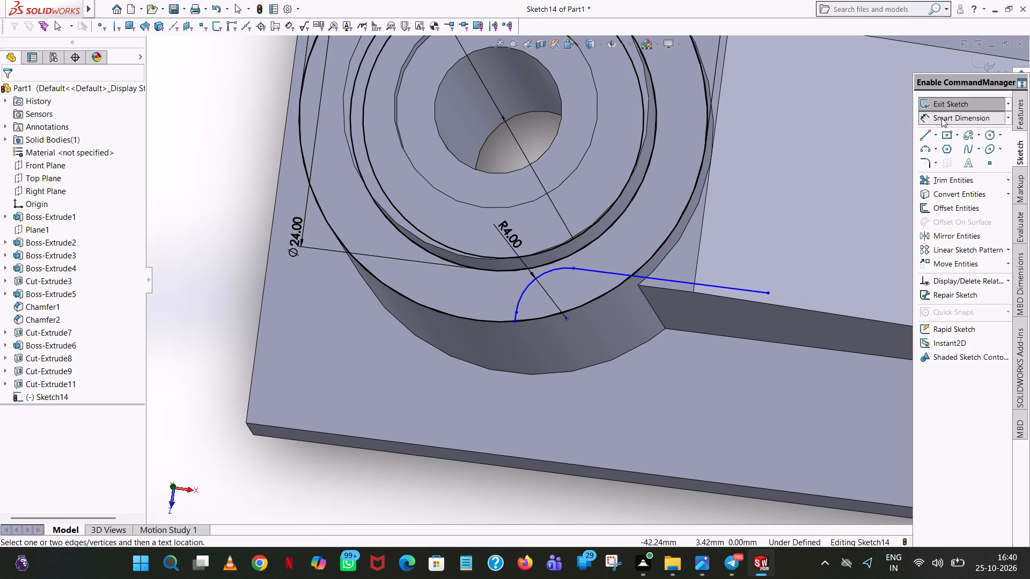
# Make the 4 mm fillet arc tangent to the dimensioned 24 mm circle.
pyautogui.keyDown('ctrl'); pyautogui.click(539, 273); pyautogui.keyUp('ctrl')
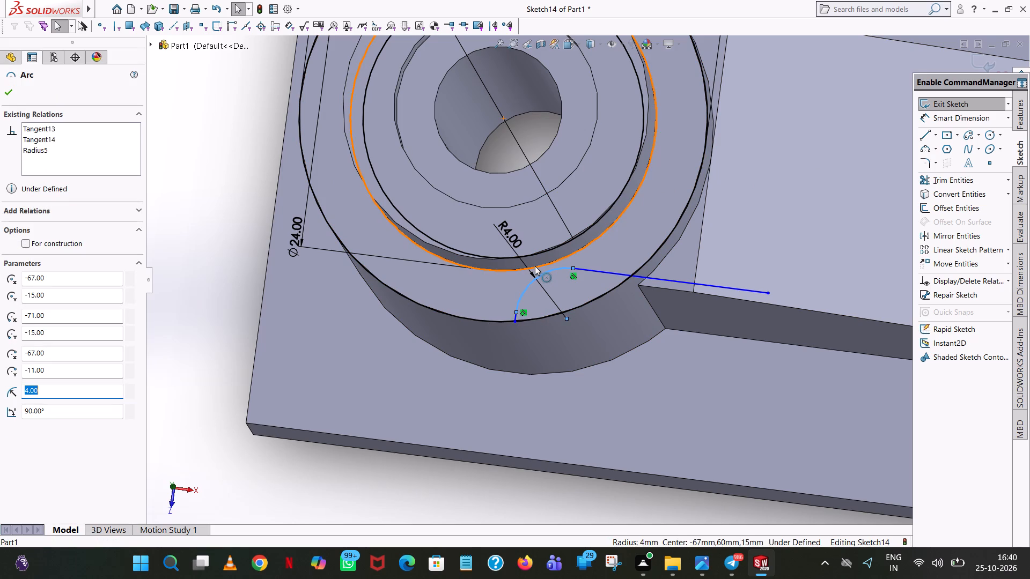
pyautogui.keyDown('ctrl'); pyautogui.click(535, 266); pyautogui.keyUp('ctrl')
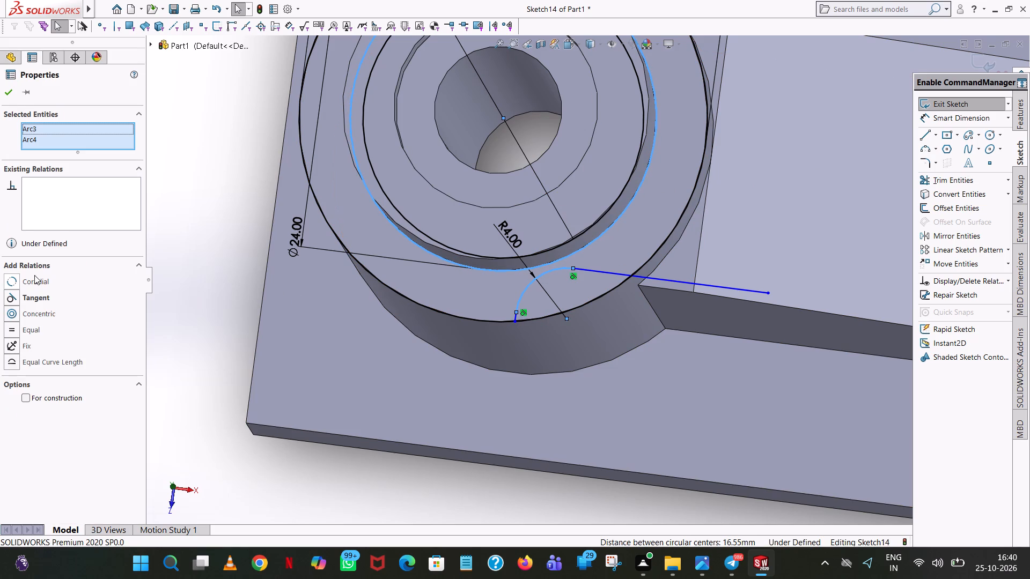
pyautogui.click(27, 293)
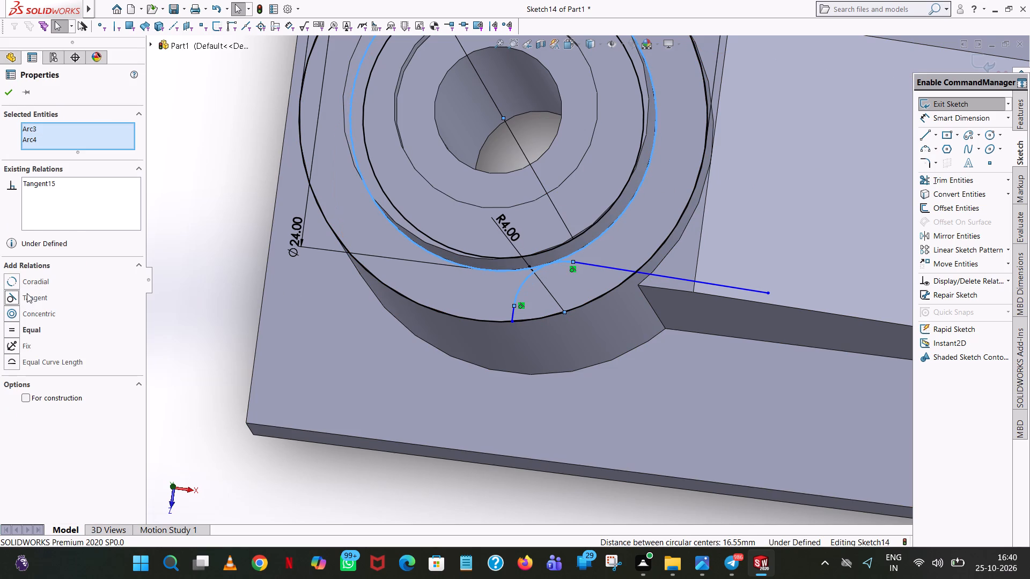
pyautogui.click(9, 96)
# Trim away the part of the lower horizontal line that extends beyond the 32 mm circle toward the arm.
pyautogui.scroll(3, 182, 145)
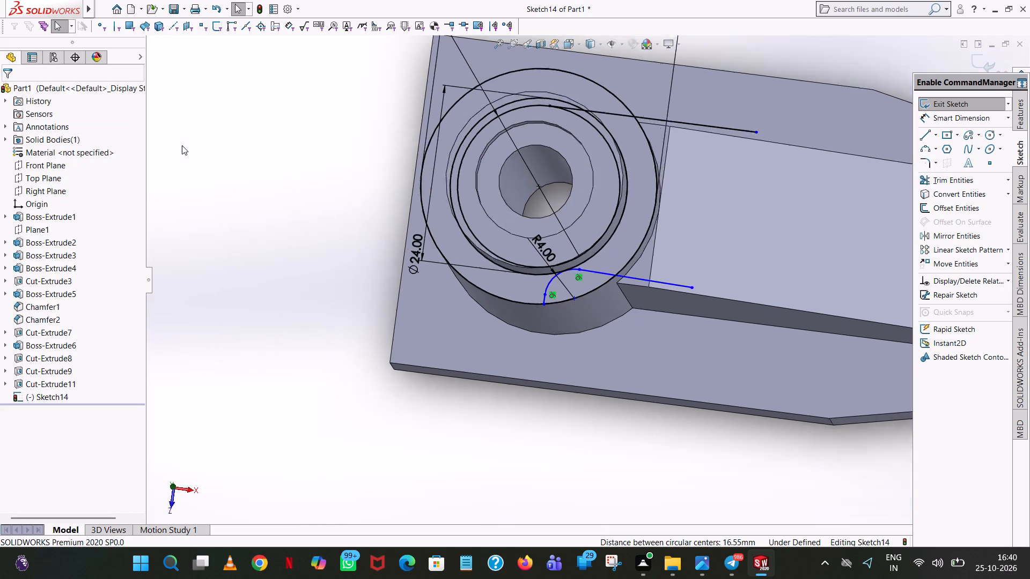
pyautogui.scroll(1, 182, 145)
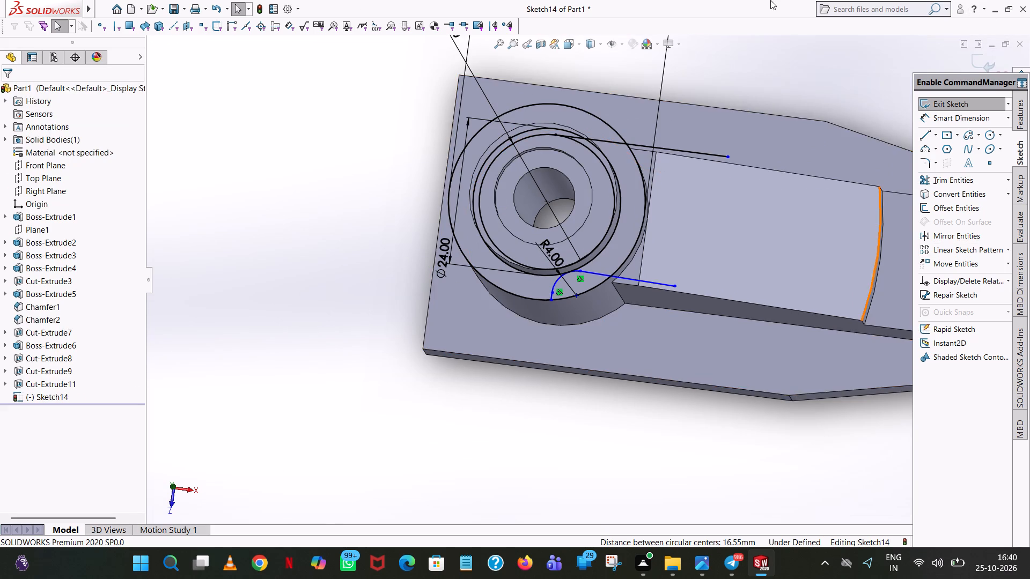
pyautogui.click(937, 181)
pyautogui.click(652, 283)
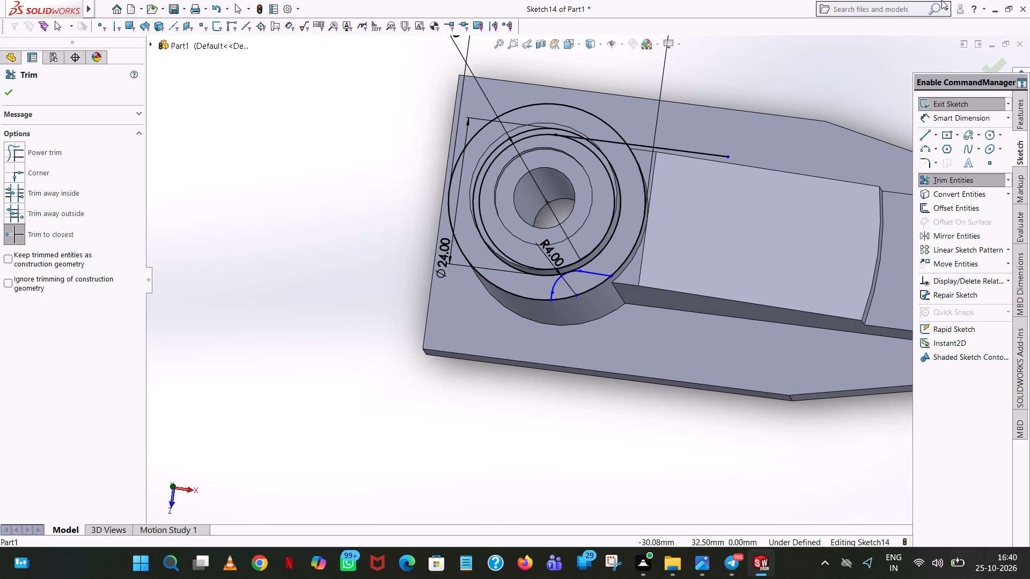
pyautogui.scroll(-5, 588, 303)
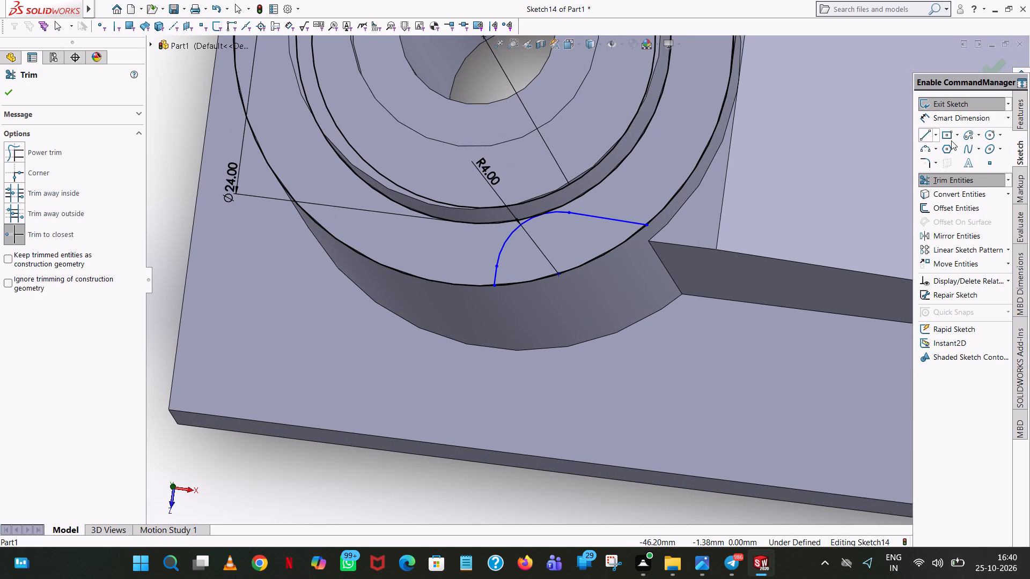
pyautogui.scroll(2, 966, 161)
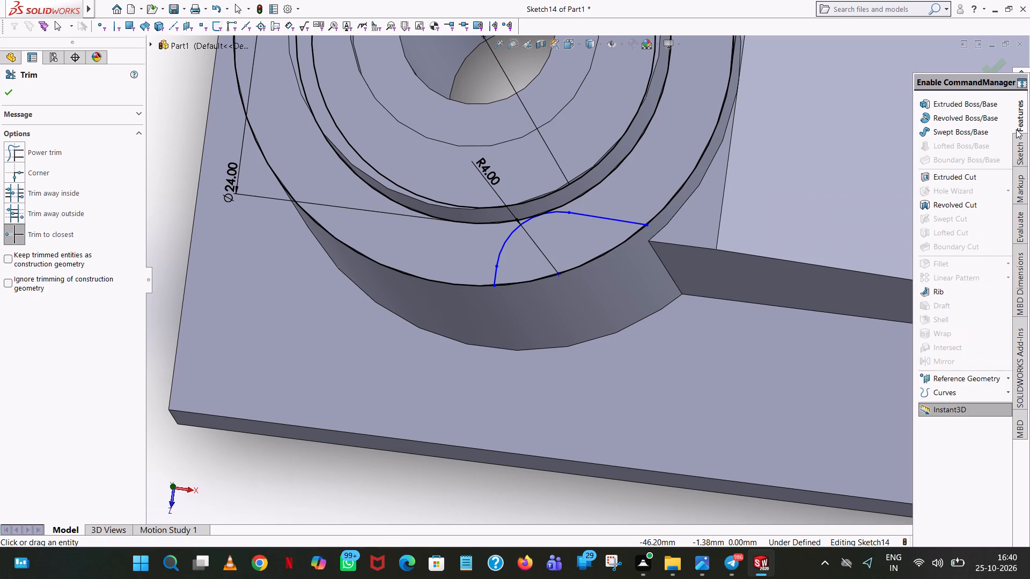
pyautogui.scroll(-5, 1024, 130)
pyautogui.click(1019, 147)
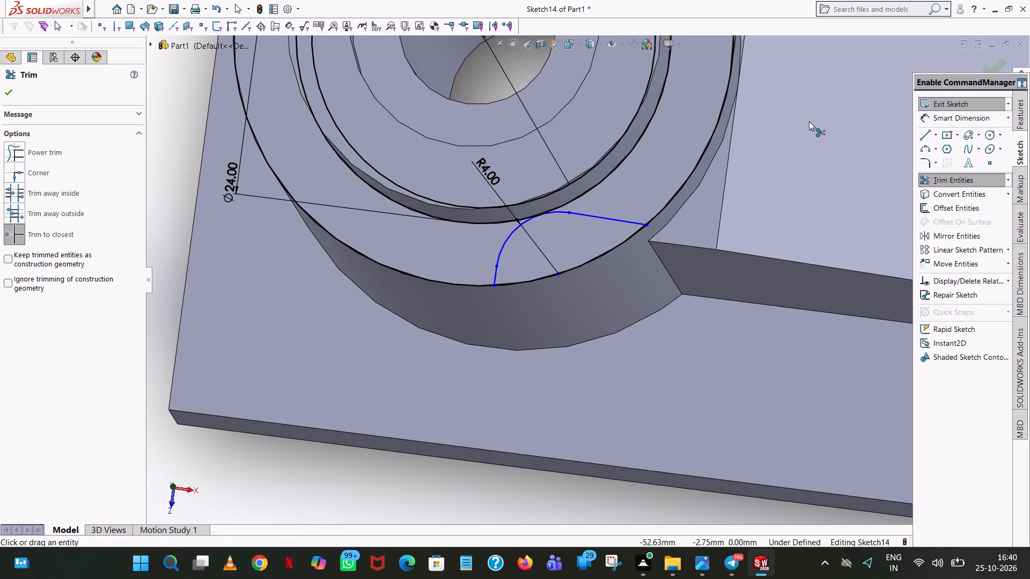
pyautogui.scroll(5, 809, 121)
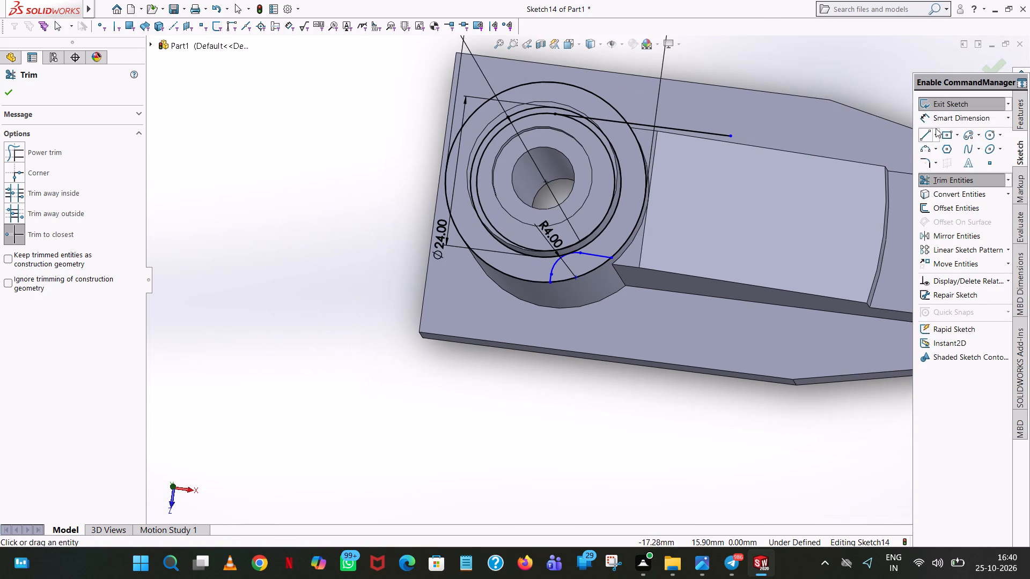
# Sketch a horizontal line about 14.8 mm long from the 32 mm circle's arm-side point along the arm's centre.
pyautogui.click(927, 130)
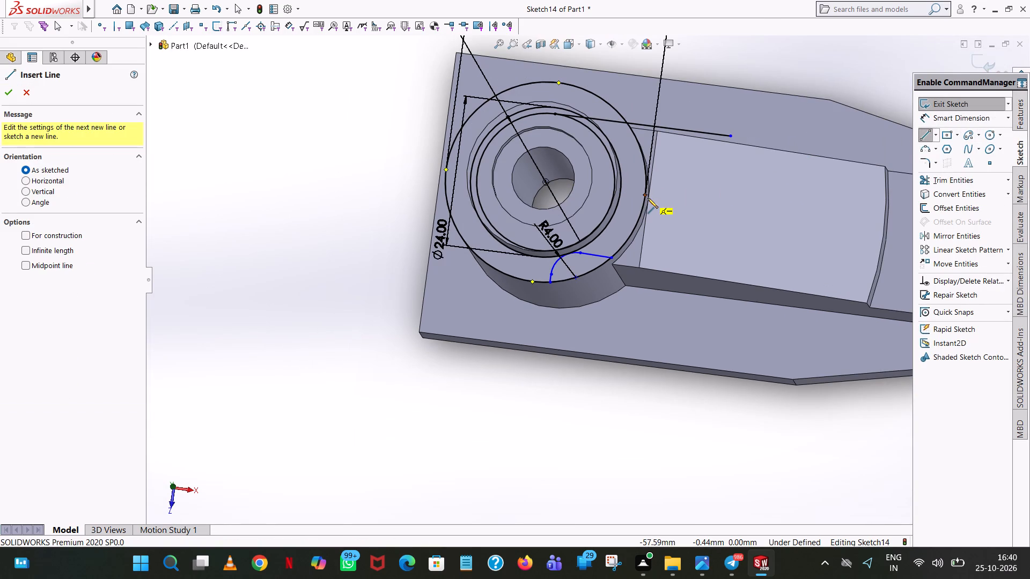
pyautogui.click(646, 194)
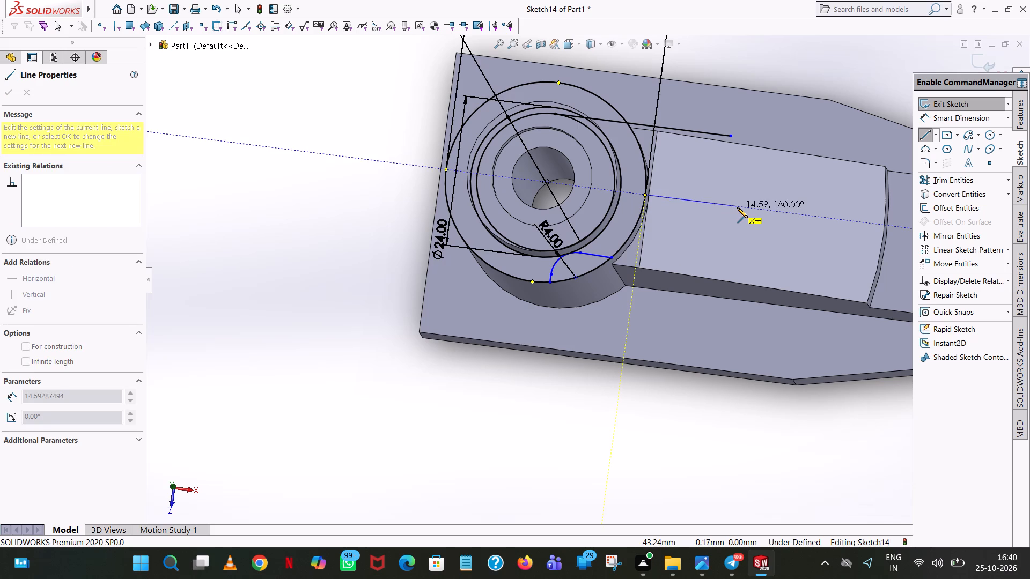
pyautogui.click(737, 207)
pyautogui.rightClick(737, 207)
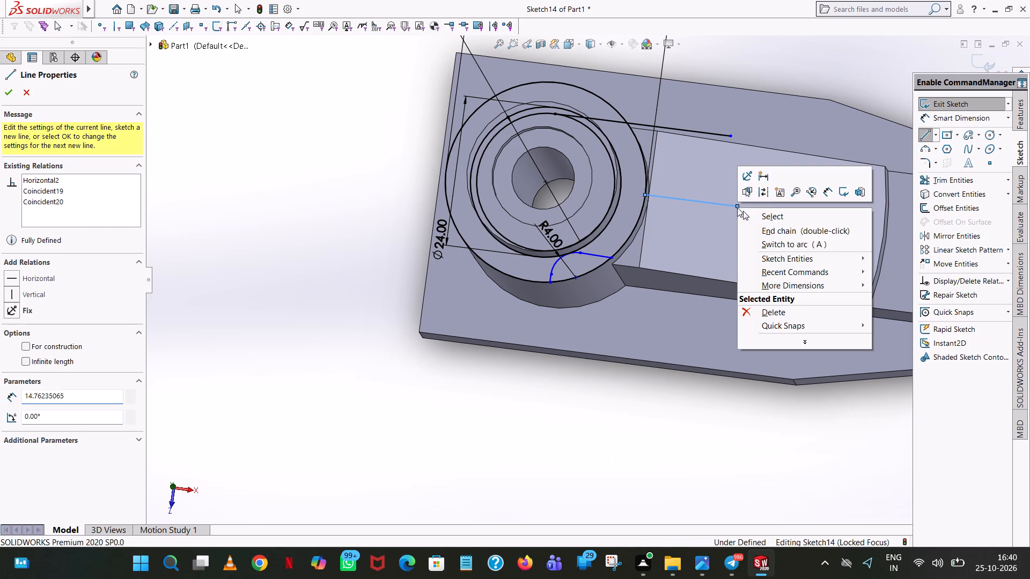
pyautogui.click(775, 215)
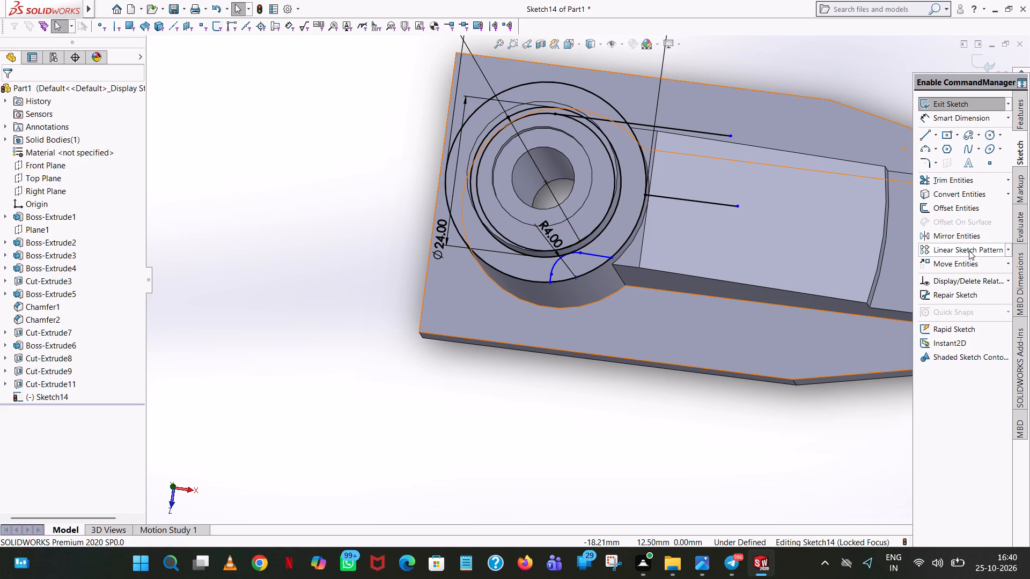
# Mirror the lower notch profile, its 4 mm arc and both adjoining lines, about the horizontal centre line.
pyautogui.click(968, 240)
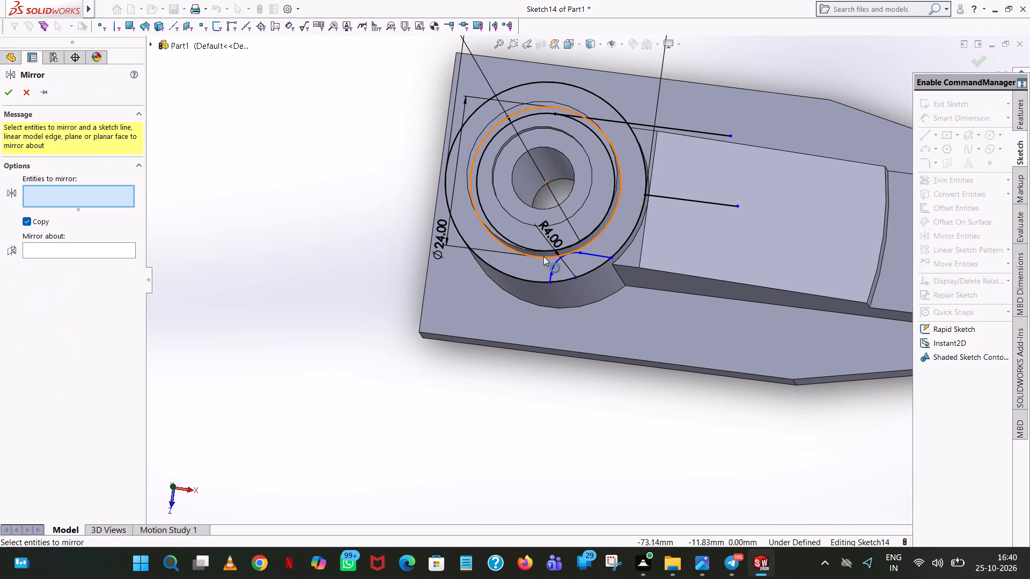
pyautogui.click(601, 259)
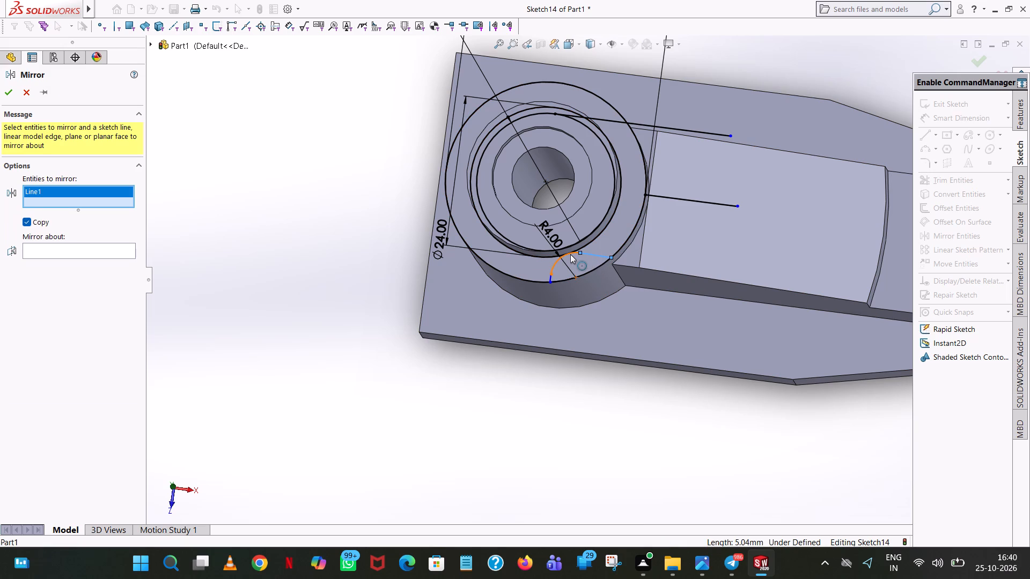
pyautogui.click(570, 254)
pyautogui.click(551, 275)
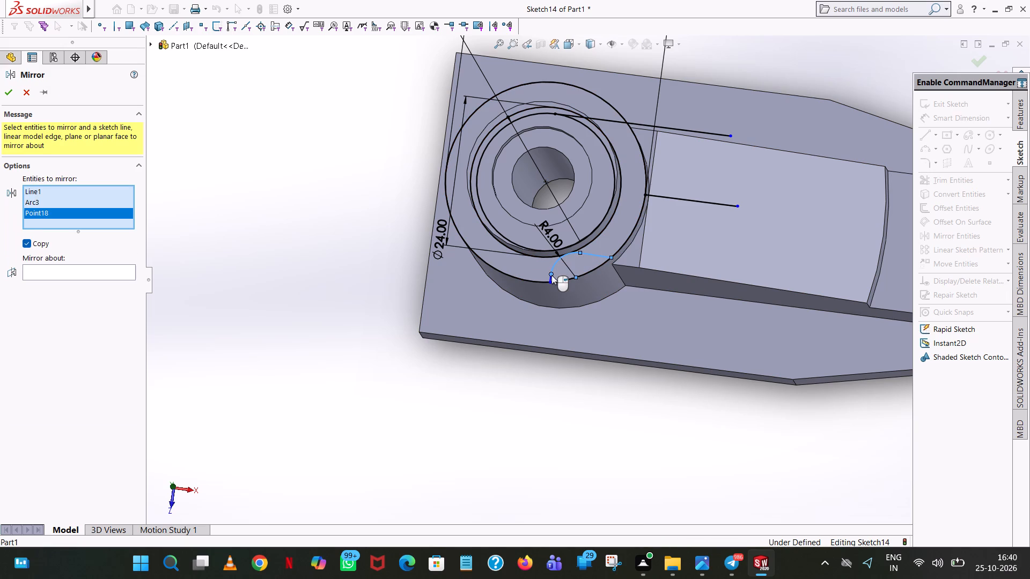
pyautogui.scroll(-7, 564, 263)
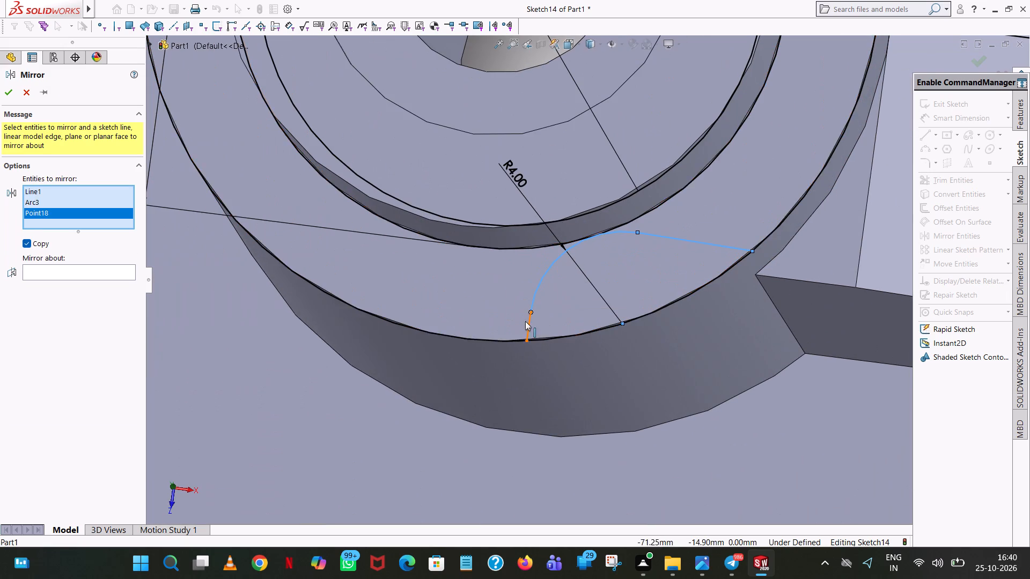
pyautogui.click(524, 322)
pyautogui.click(533, 325)
pyautogui.click(531, 327)
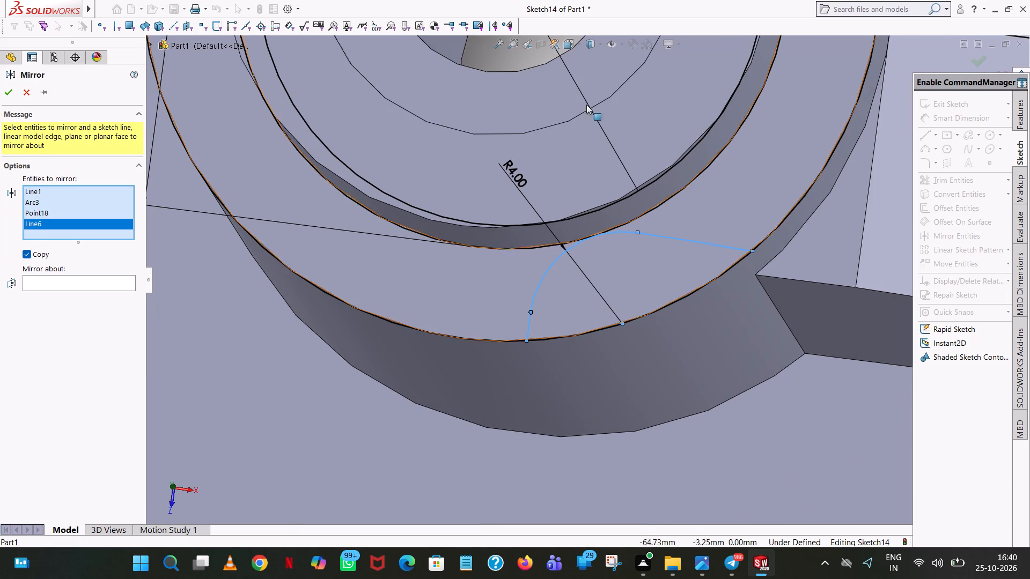
pyautogui.click(49, 286)
pyautogui.scroll(6, 539, 267)
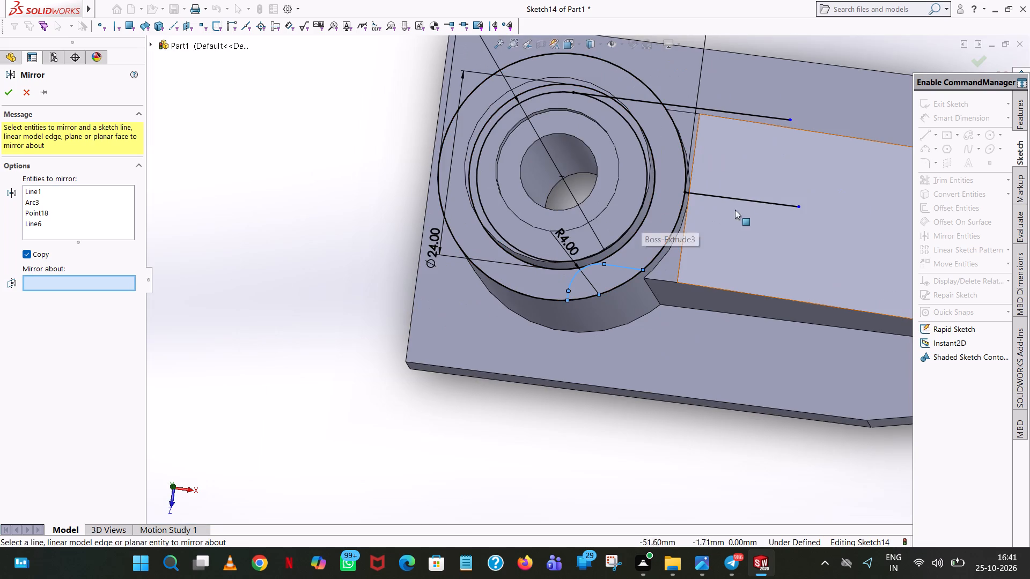
pyautogui.click(753, 201)
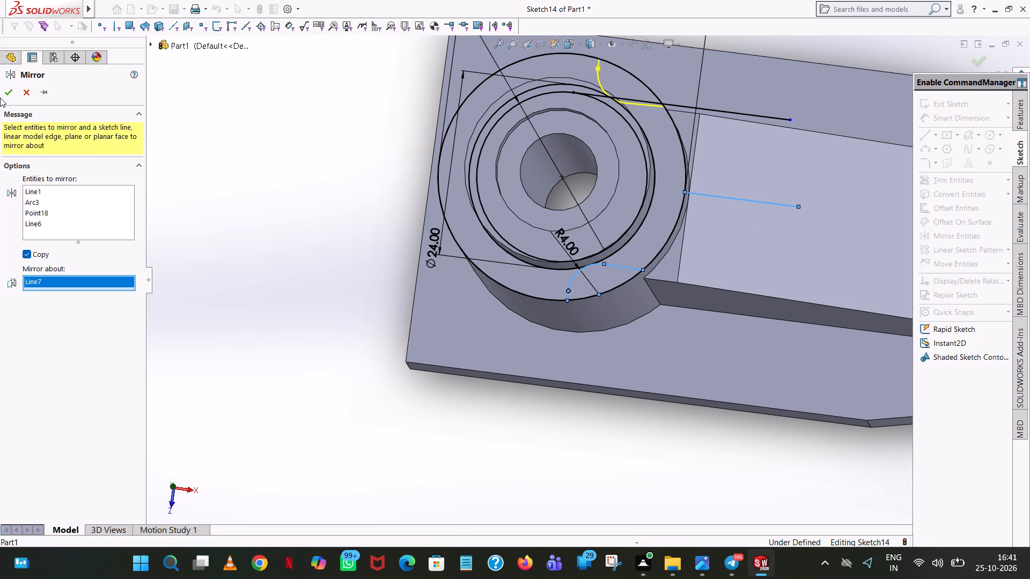
pyautogui.click(7, 92)
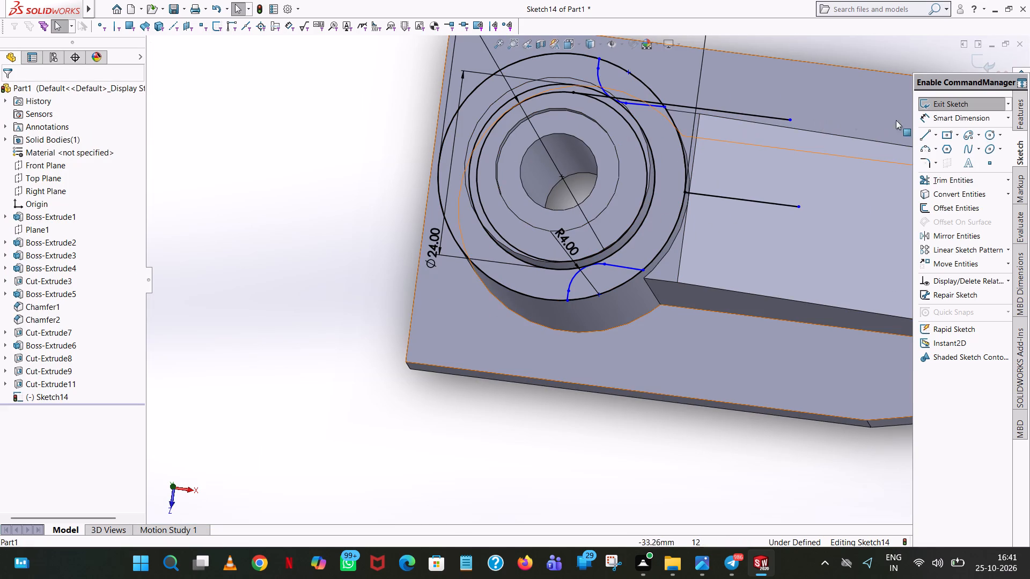
# Trim away the horizontal centre line, the 32 mm circle's arm-side arc between the notches, and the original upper horizontal line.
pyautogui.click(939, 178)
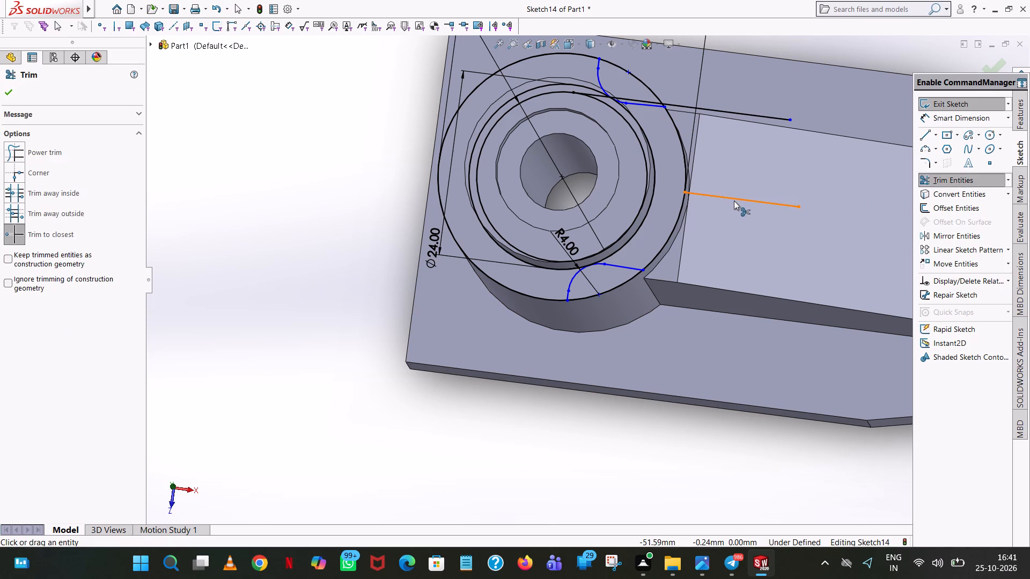
pyautogui.click(734, 201)
pyautogui.click(682, 204)
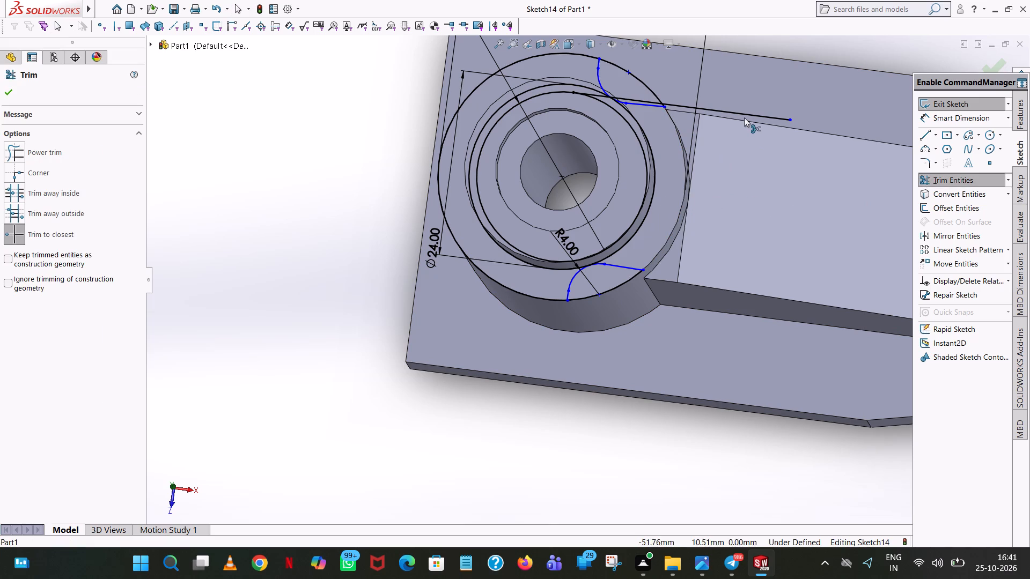
pyautogui.click(746, 114)
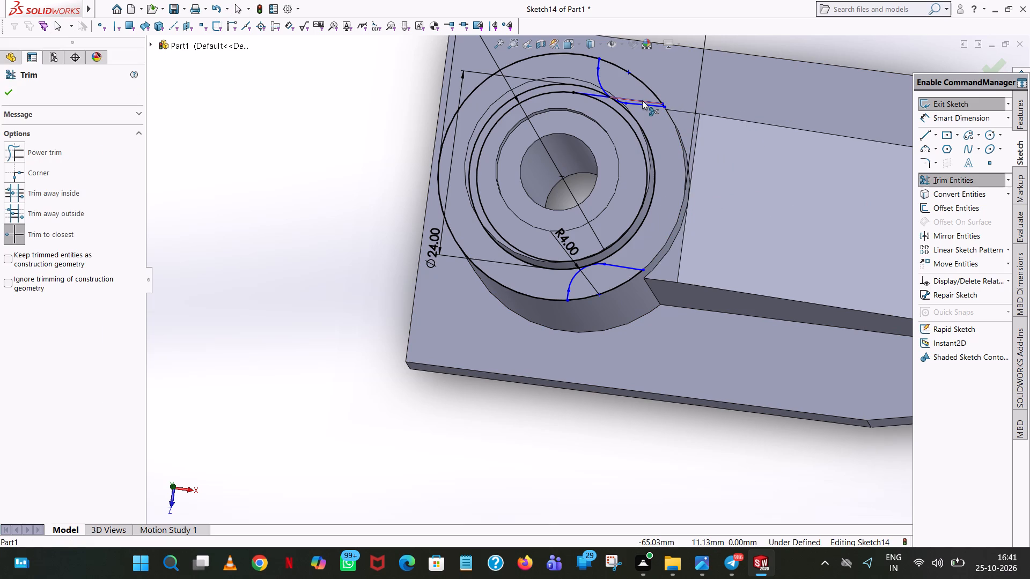
pyautogui.click(643, 98)
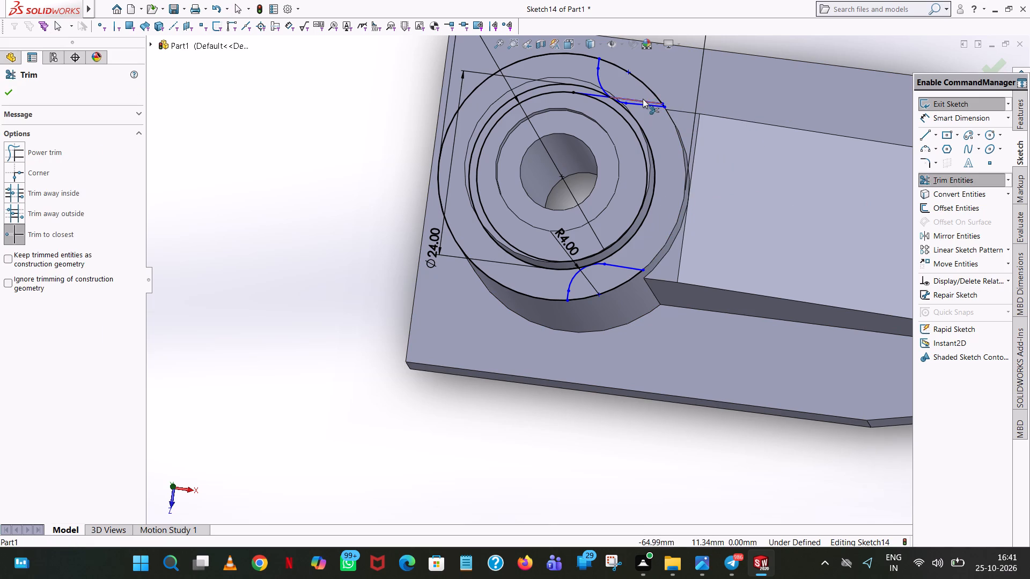
pyautogui.click(643, 99)
pyautogui.scroll(-7, 641, 98)
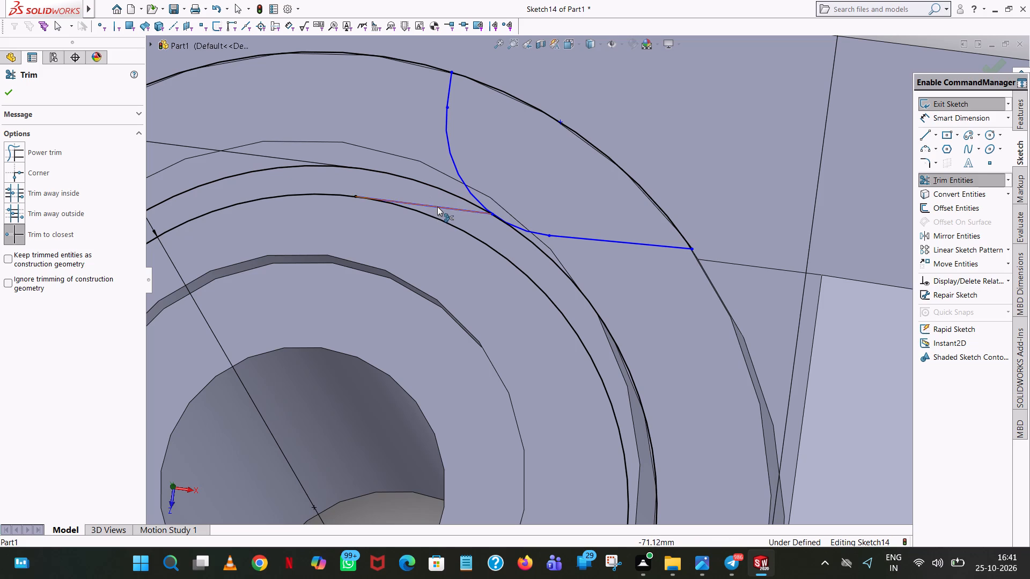
pyautogui.click(437, 206)
# Trim away the 24 mm and 22 mm circles and the 32 mm circle's far-side arc, leaving two closed notch profiles.
pyautogui.click(431, 187)
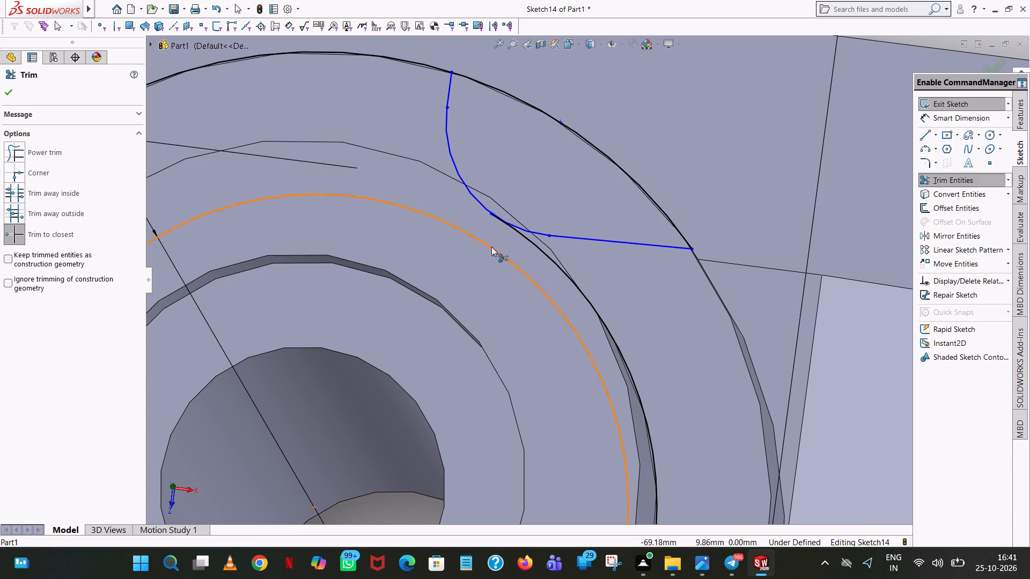
pyautogui.click(532, 244)
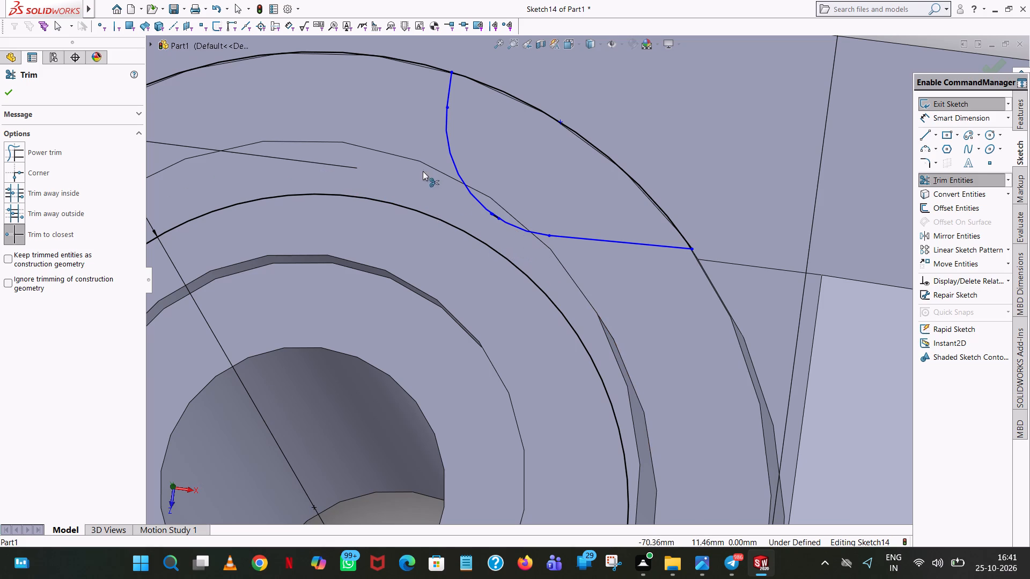
pyautogui.click(370, 58)
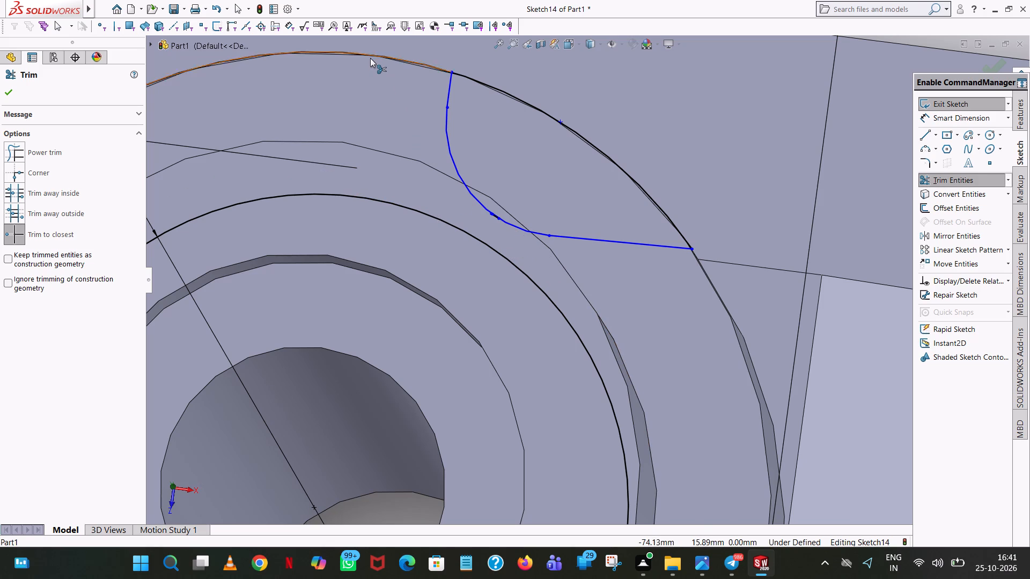
pyautogui.scroll(6, 371, 57)
pyautogui.scroll(2, 458, 377)
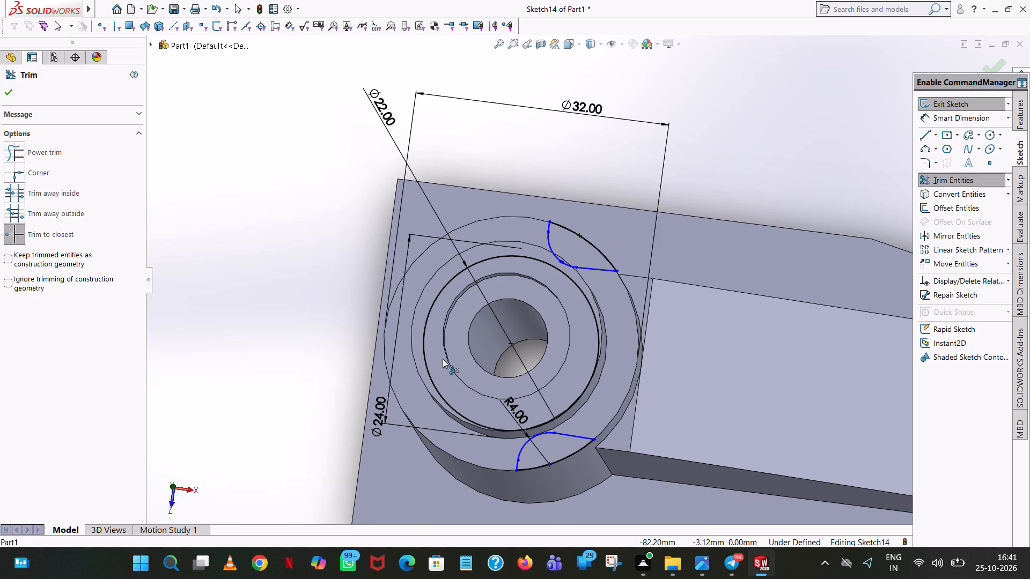
pyautogui.click(427, 335)
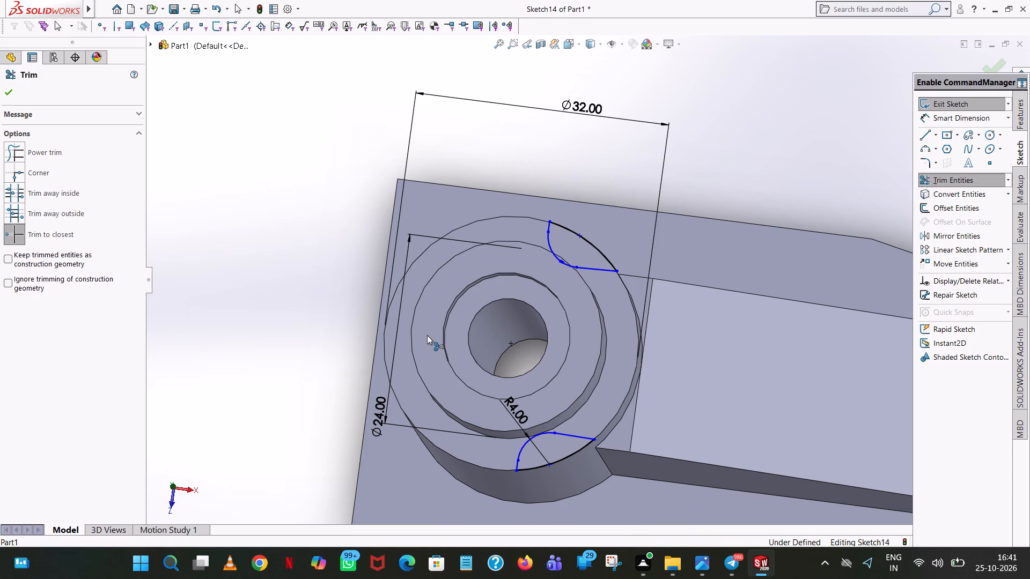
pyautogui.click(13, 98)
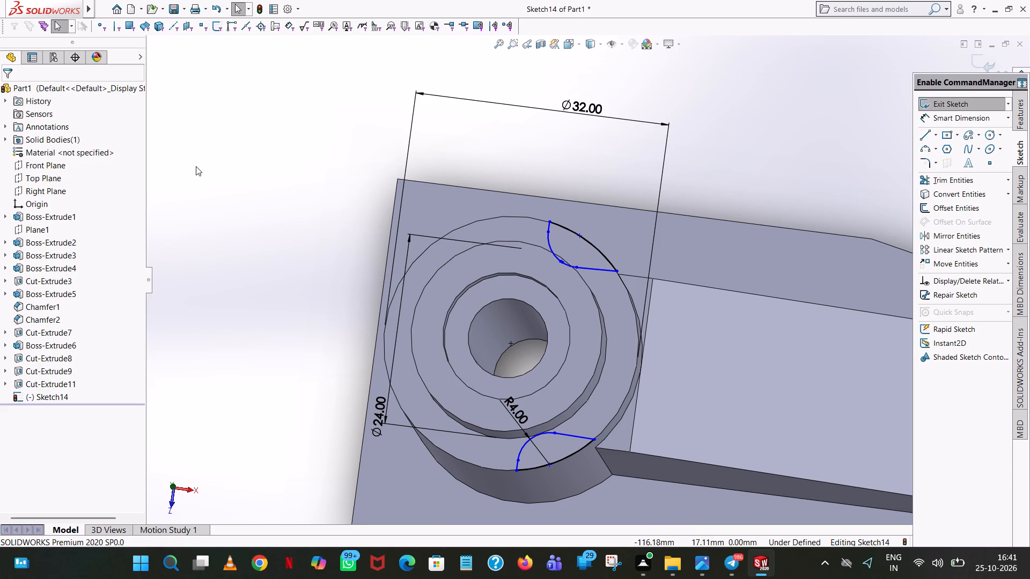
# Extrude-cut both notch profiles with the Up To Vertex end condition, ending at the cylinder's bottom edge on the base plate.
pyautogui.click(1022, 112)
pyautogui.click(963, 173)
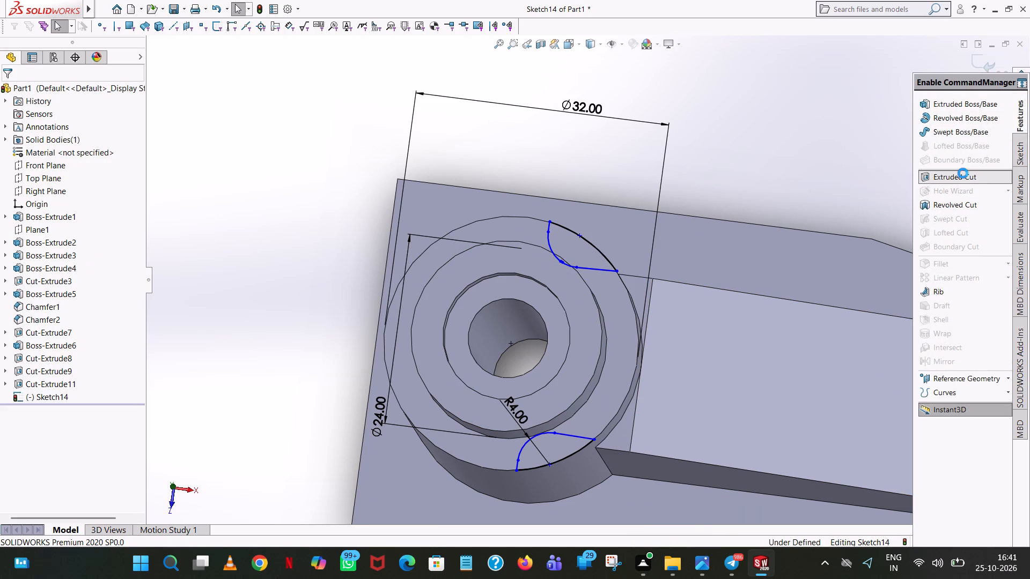
pyautogui.click(584, 250)
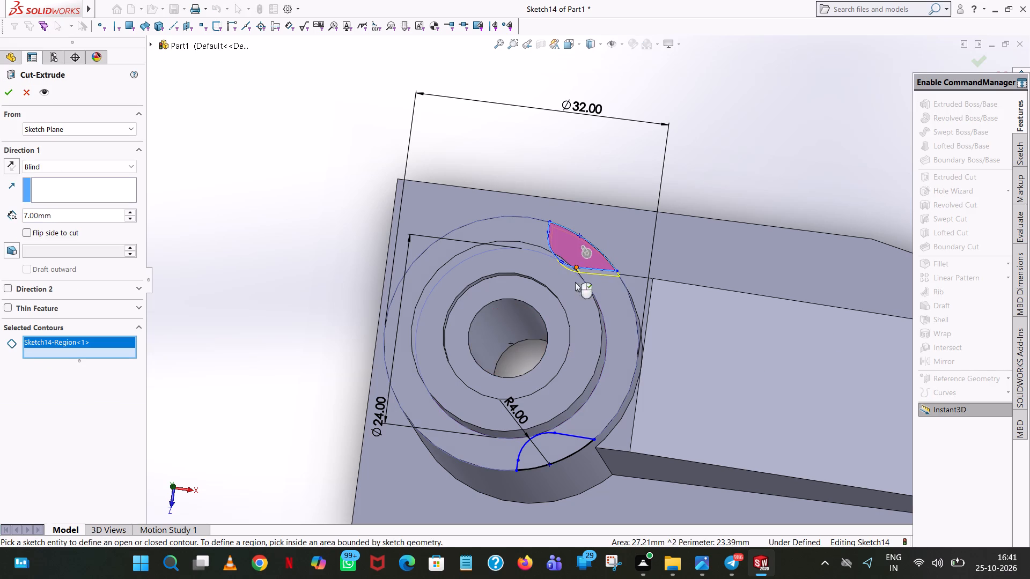
pyautogui.click(537, 453)
pyautogui.moveTo(562, 409); pyautogui.dragTo(562, 401, button='middle')
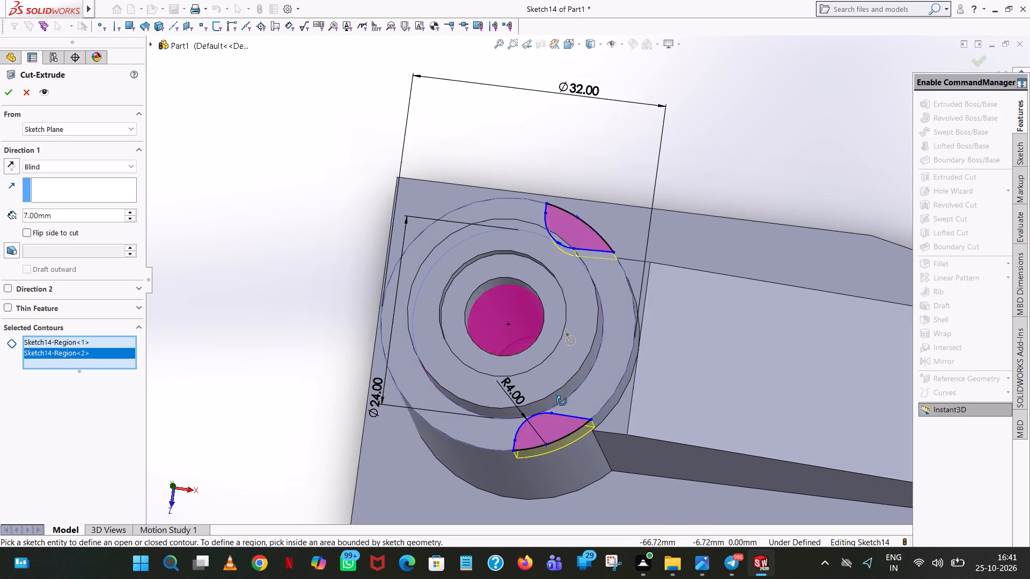
pyautogui.moveTo(562, 401); pyautogui.dragTo(575, 283, button='middle')
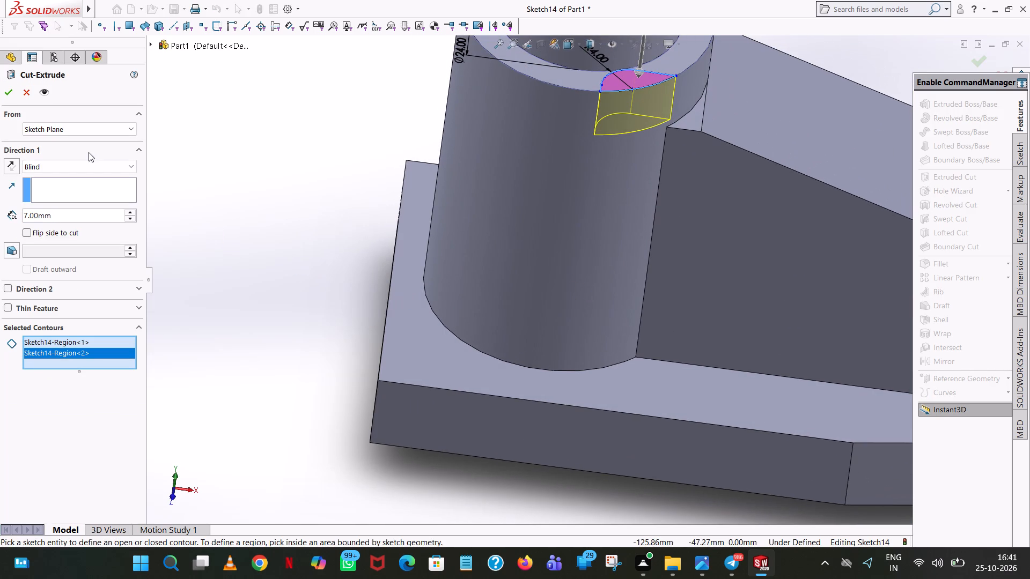
pyautogui.click(87, 161)
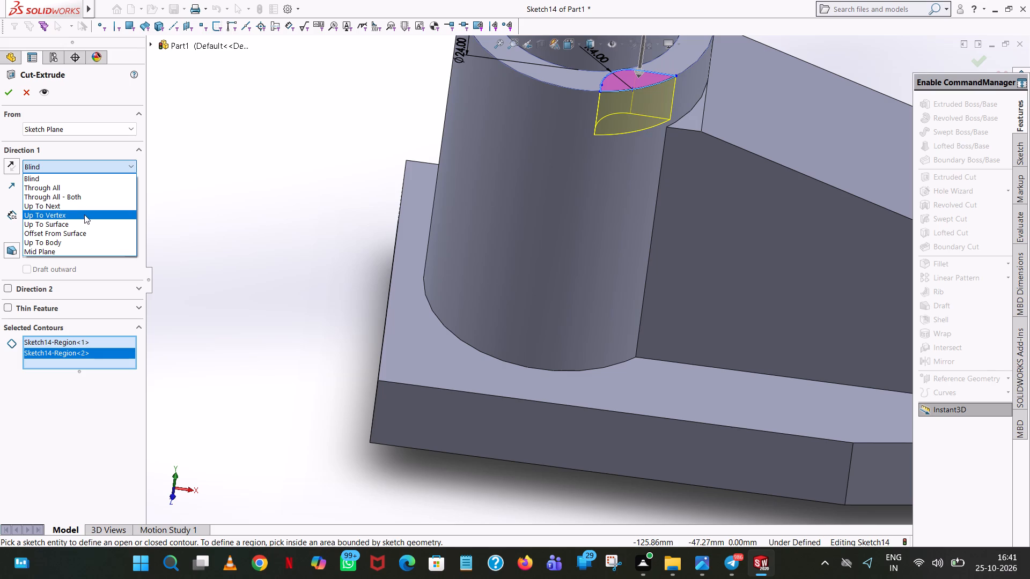
pyautogui.click(84, 214)
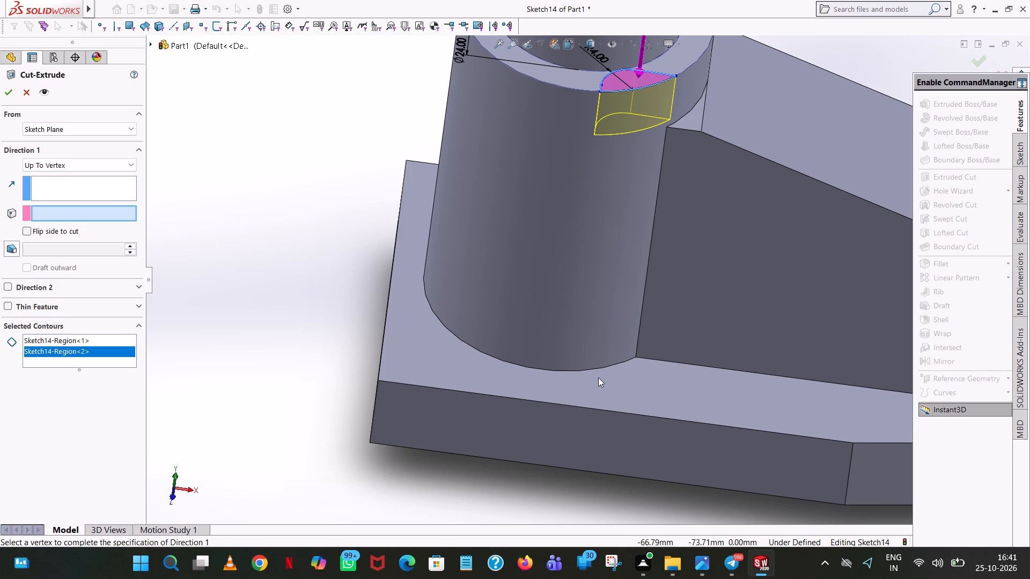
pyautogui.click(598, 369)
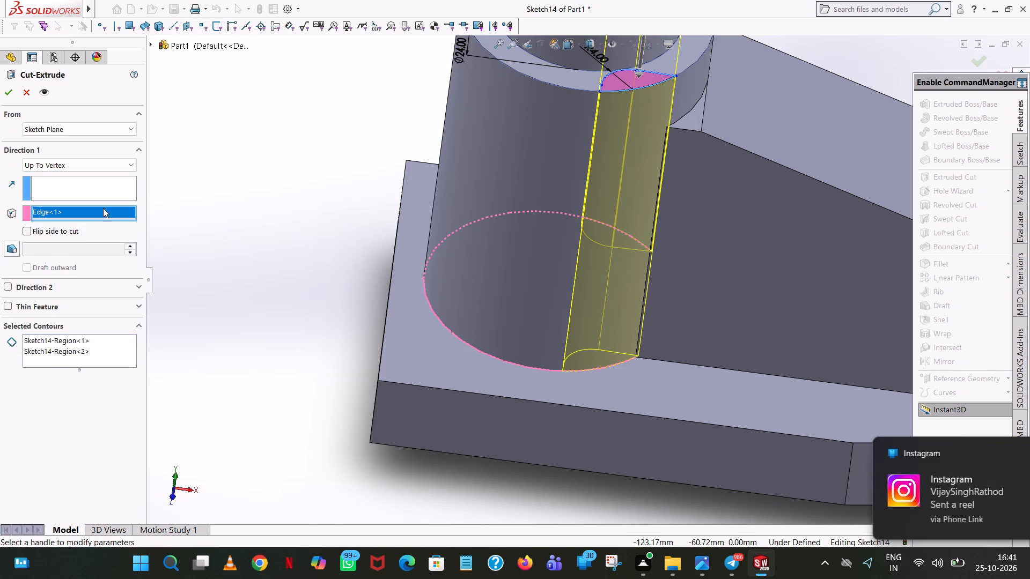
pyautogui.click(13, 95)
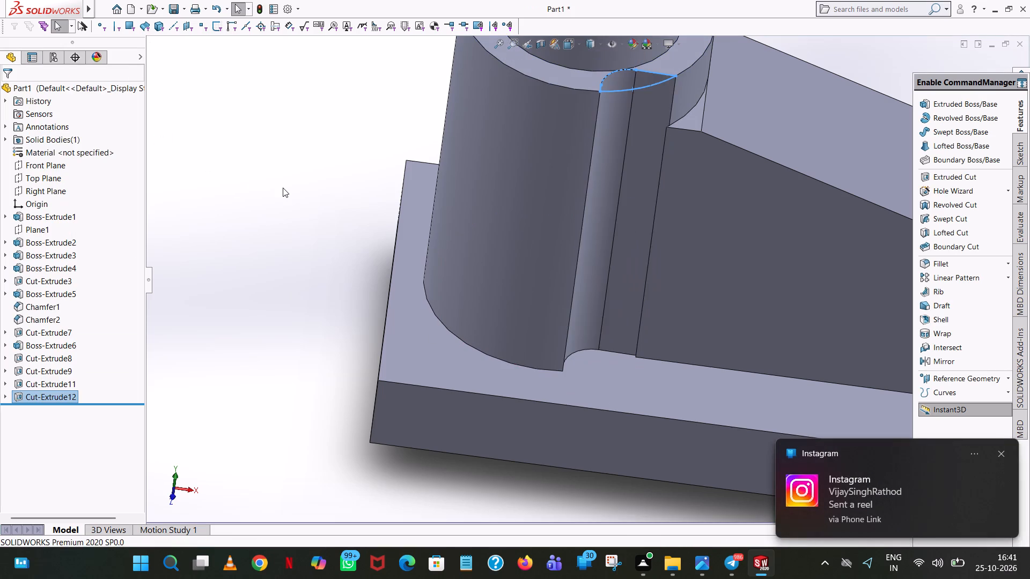
# Examine the two vertical notches in the cylinder and the overall part from several angles.
pyautogui.click(283, 188)
pyautogui.moveTo(365, 182); pyautogui.dragTo(319, 188, button='middle')
pyautogui.scroll(5, 319, 188)
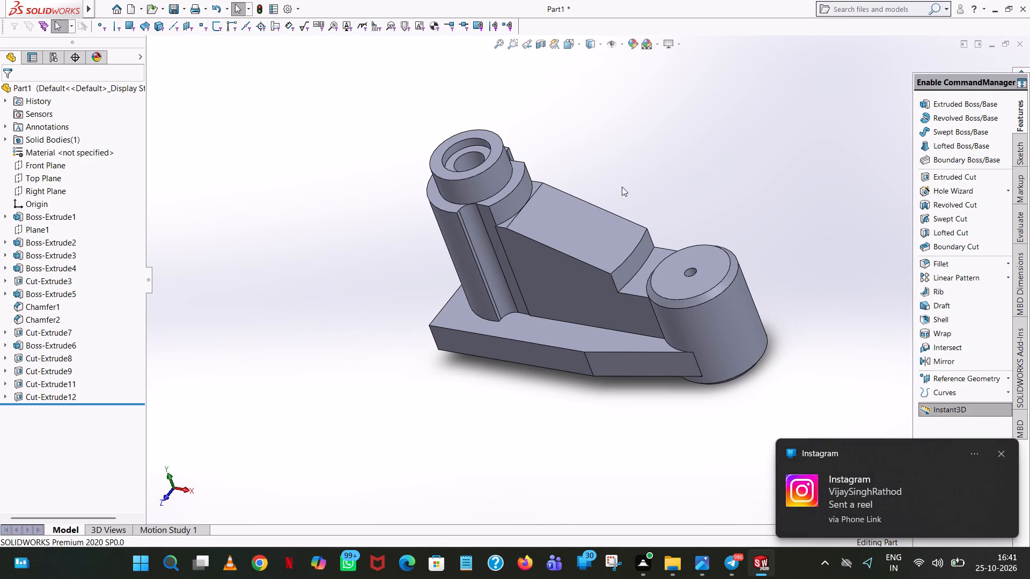
pyautogui.moveTo(622, 187); pyautogui.dragTo(621, 336, button='middle')
pyautogui.scroll(-2, 547, 142)
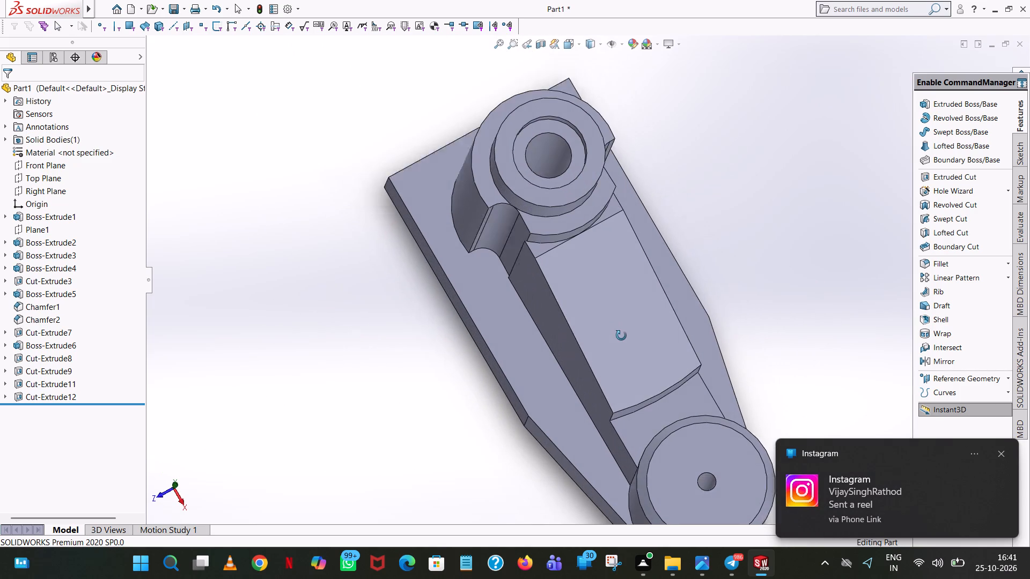
pyautogui.moveTo(621, 336); pyautogui.dragTo(616, 328, button='middle')
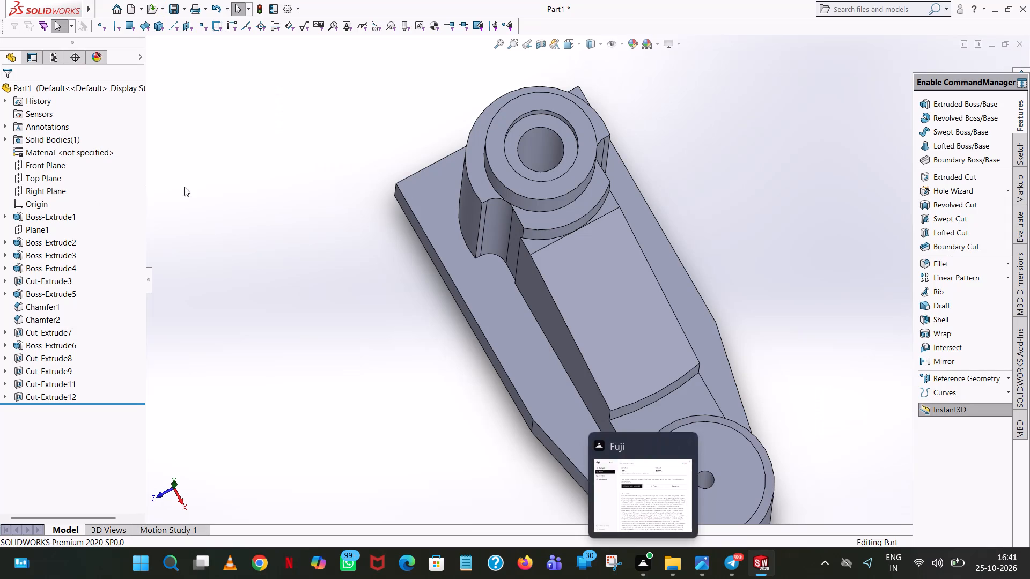
pyautogui.scroll(3, 493, 297)
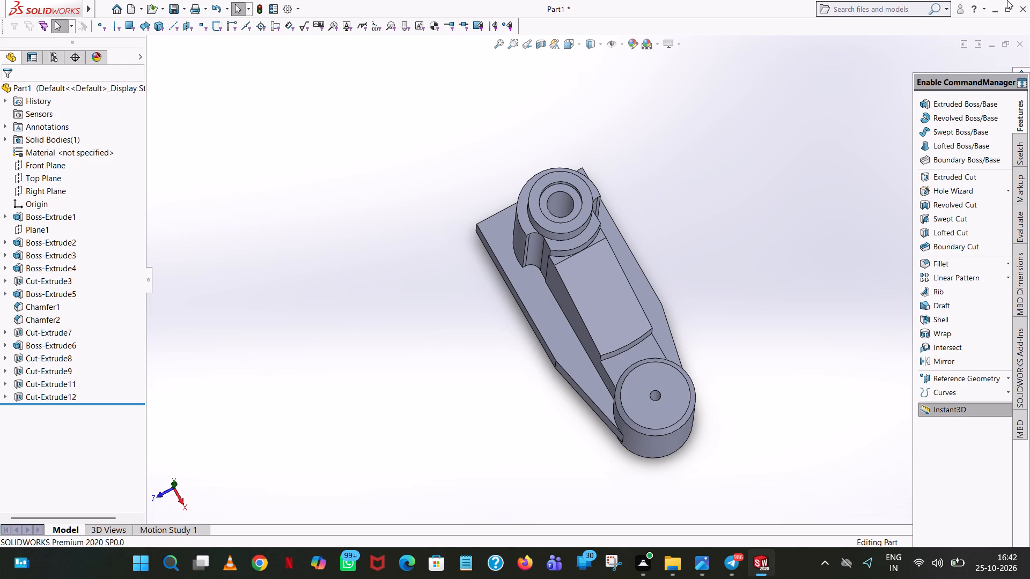
# Start a cut sketch on the plate's top face, drawing a line about 22.8 mm from the notch to the end edge and 6.7 mm to the corner.
pyautogui.click(931, 180)
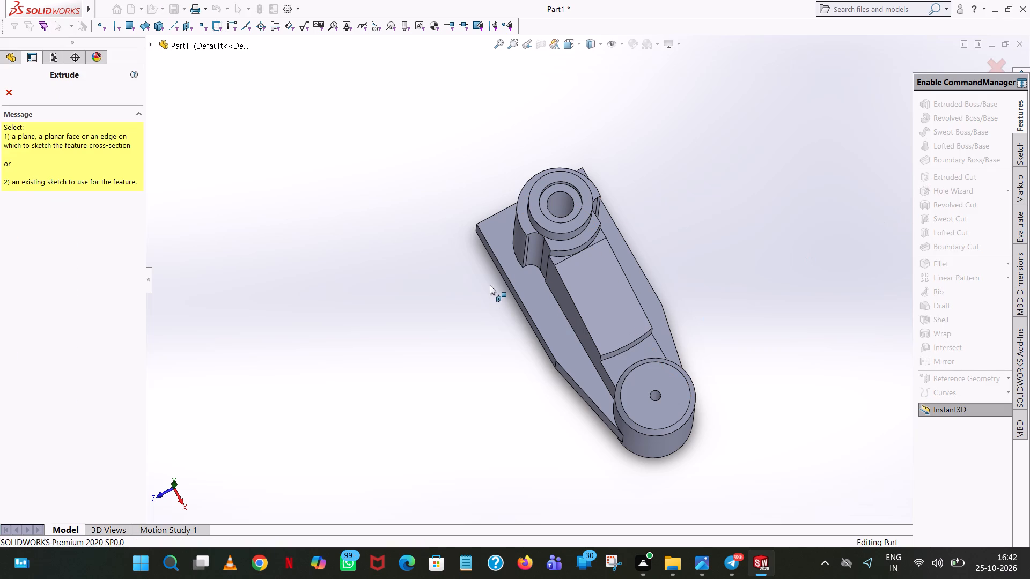
pyautogui.click(517, 274)
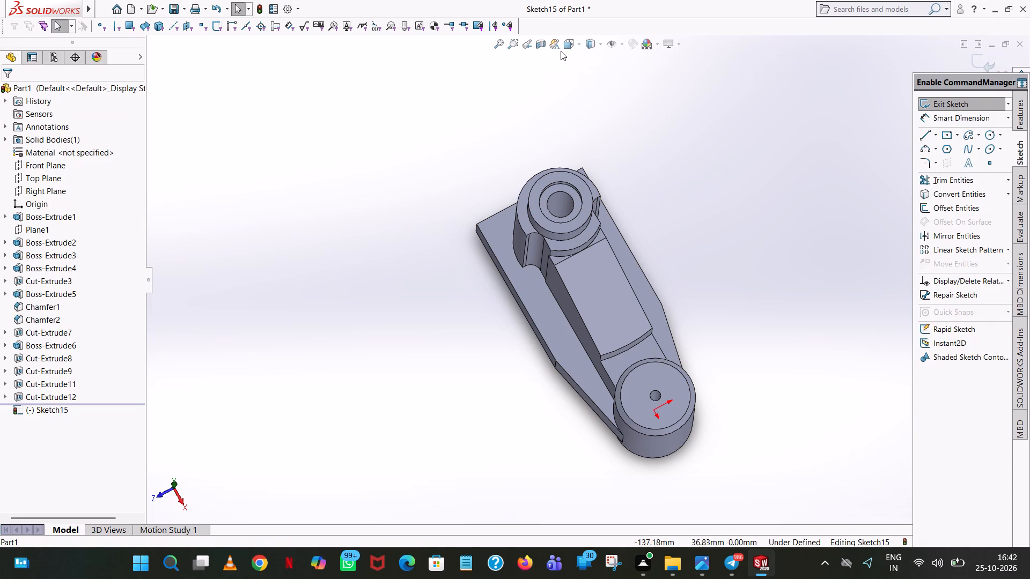
pyautogui.click(582, 42)
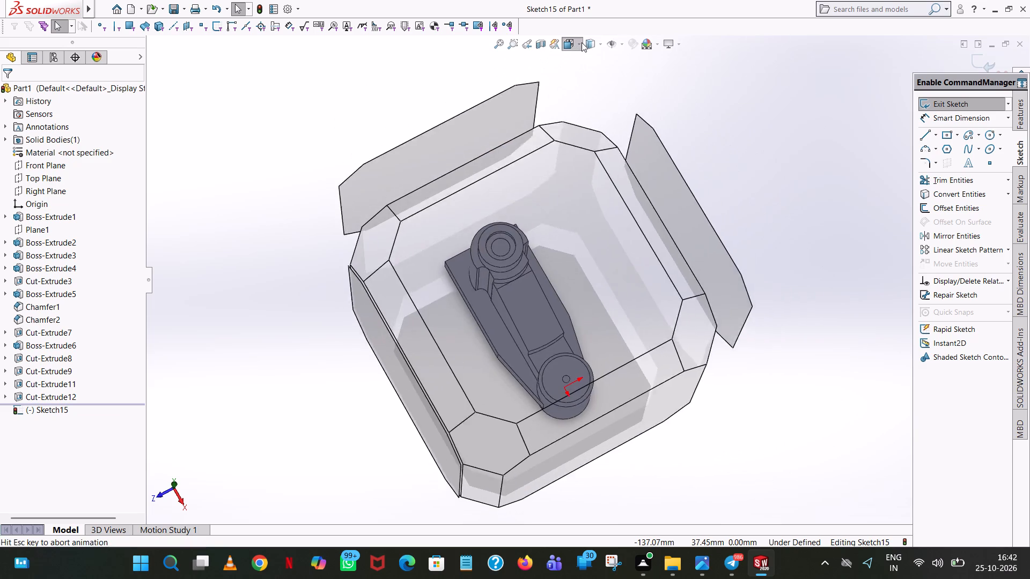
pyautogui.click(629, 99)
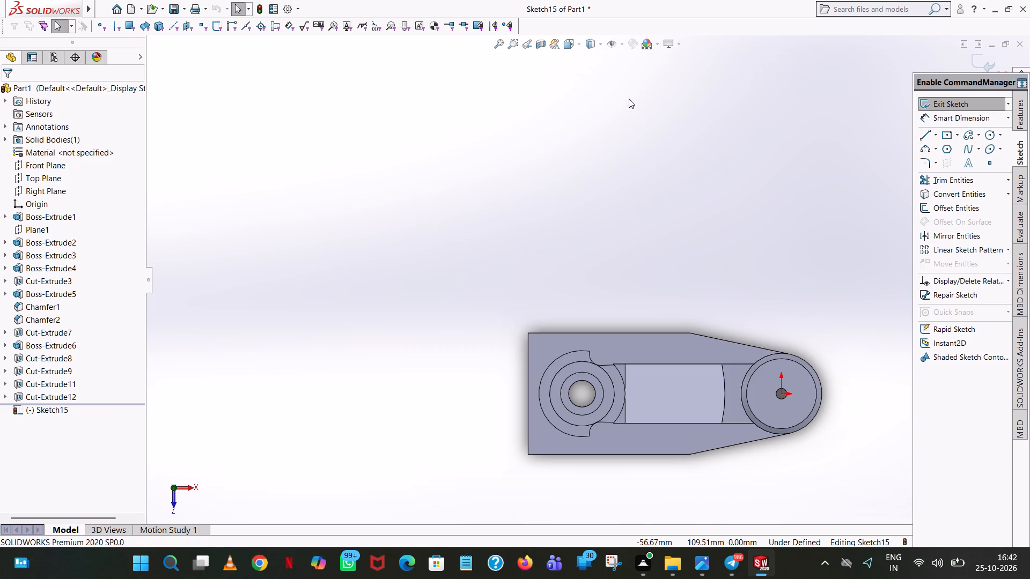
pyautogui.scroll(3, 766, 415)
pyautogui.scroll(-2, 780, 392)
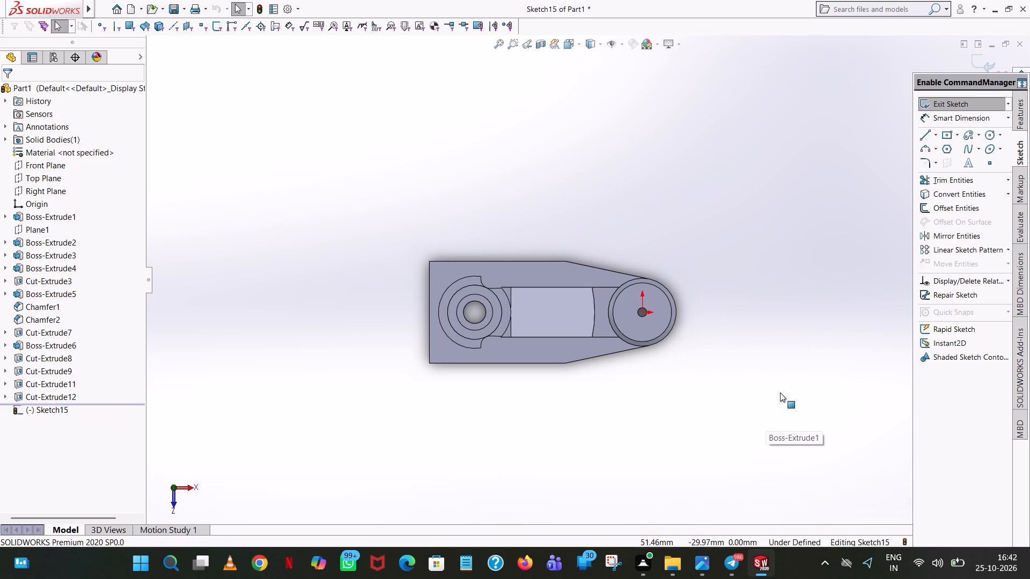
pyautogui.click(927, 136)
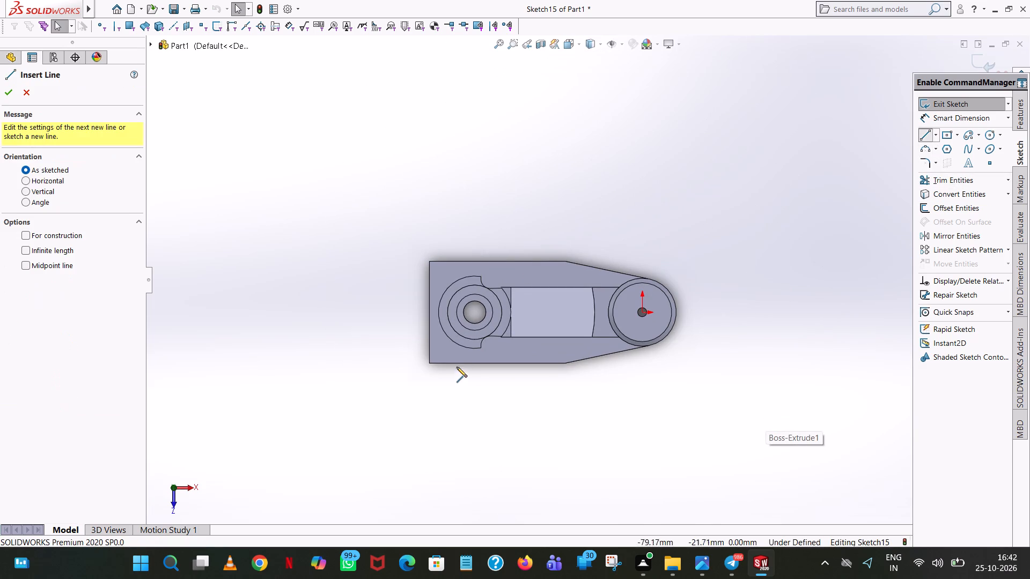
pyautogui.scroll(-3, 451, 369)
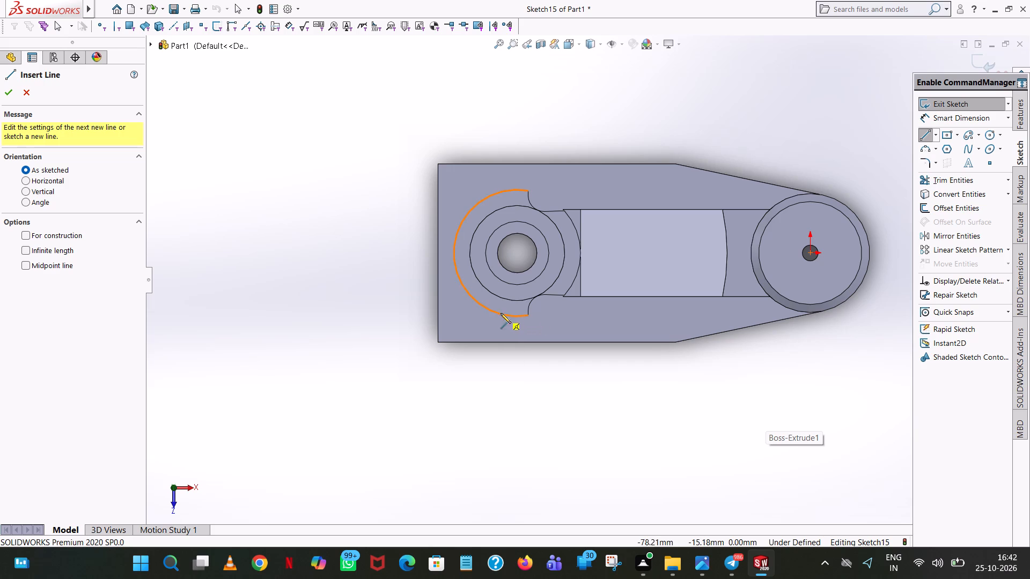
pyautogui.click(528, 316)
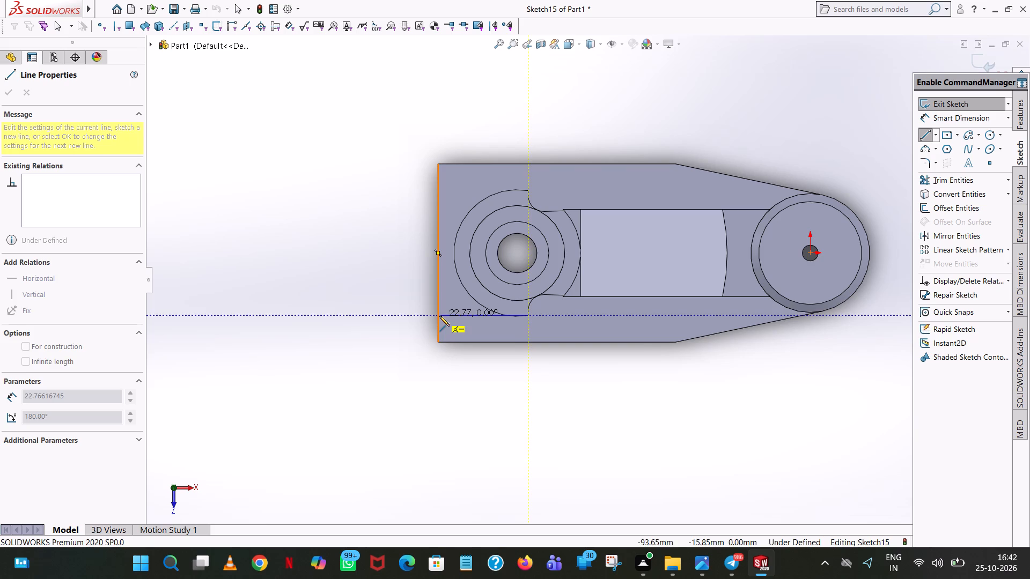
pyautogui.click(439, 316)
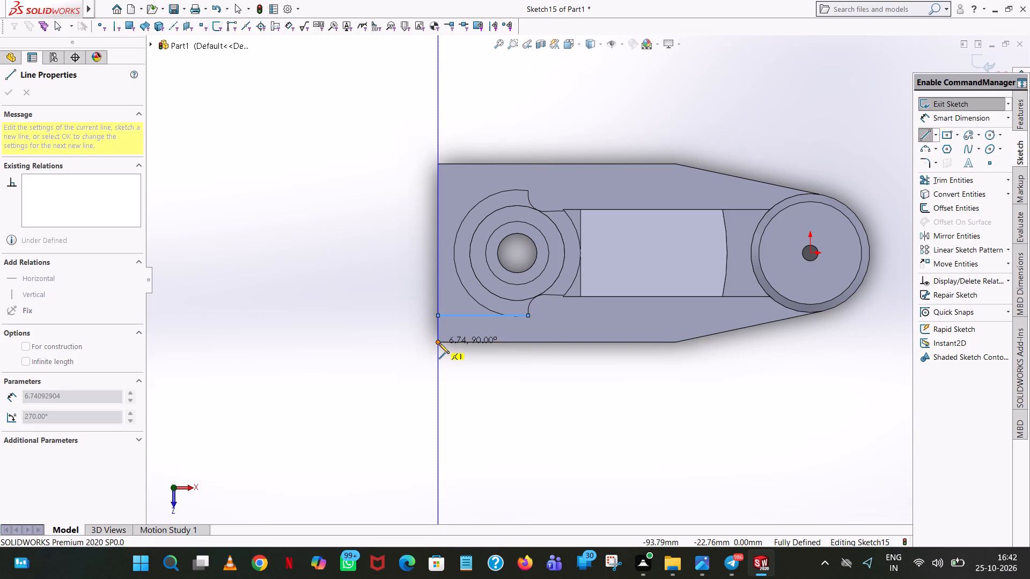
pyautogui.click(439, 343)
pyautogui.rightClick(439, 343)
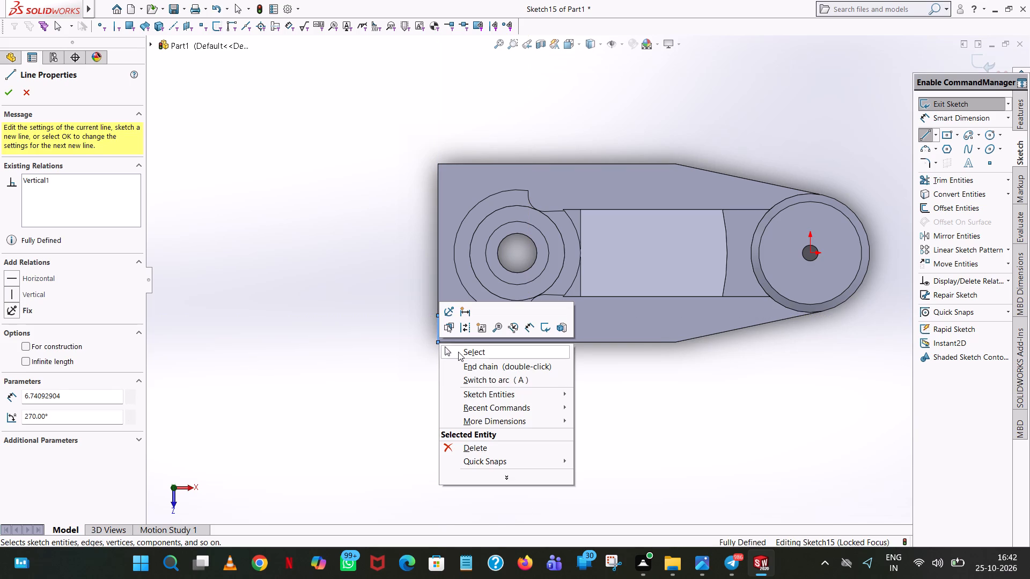
pyautogui.click(458, 352)
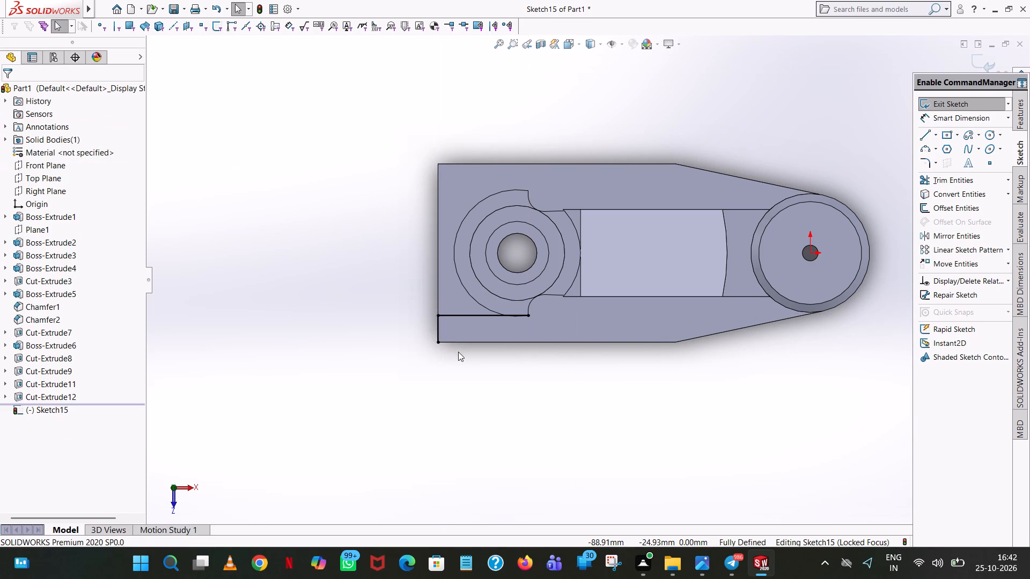
# Trim away the horizontal sketch line between the cylinder's notch corner and the plate's end edge.
pyautogui.scroll(-3, 528, 320)
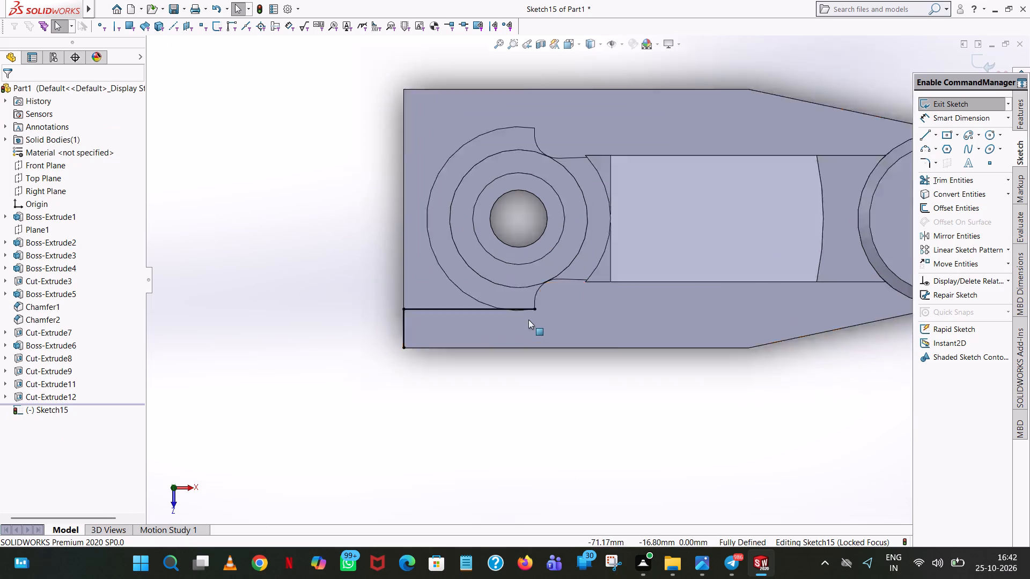
pyautogui.scroll(-9, 528, 320)
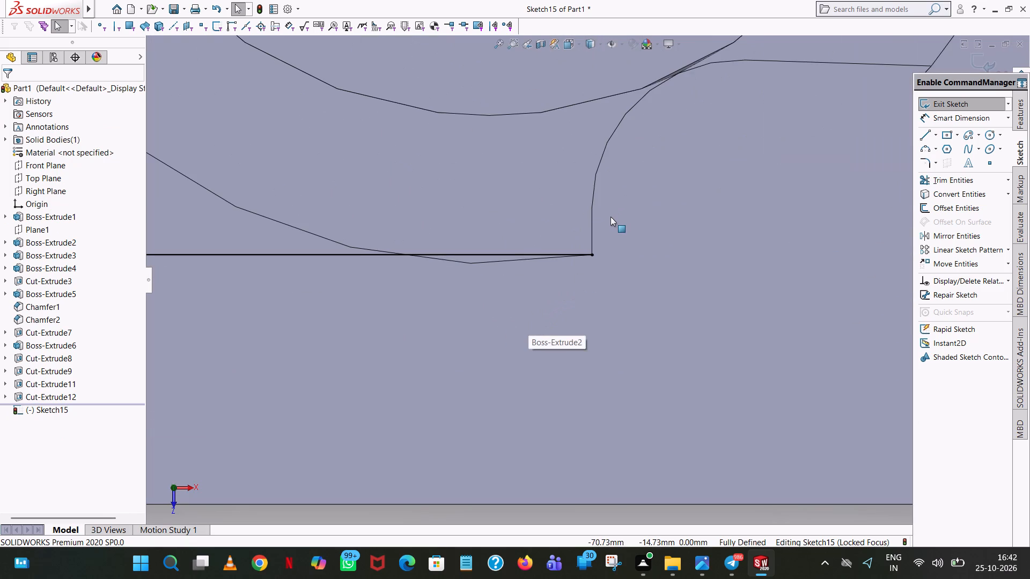
pyautogui.scroll(8, 610, 217)
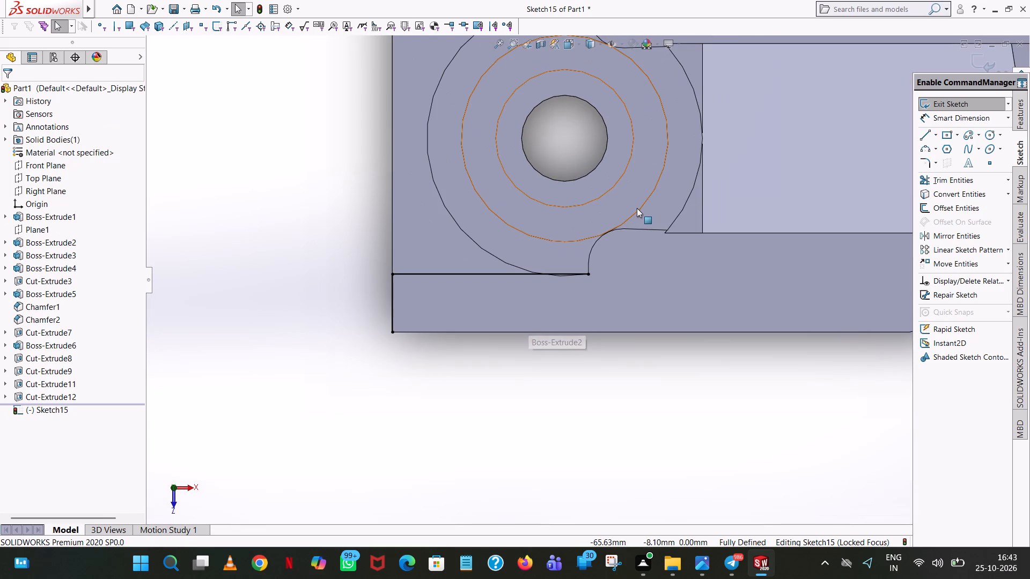
pyautogui.click(990, 180)
pyautogui.click(475, 277)
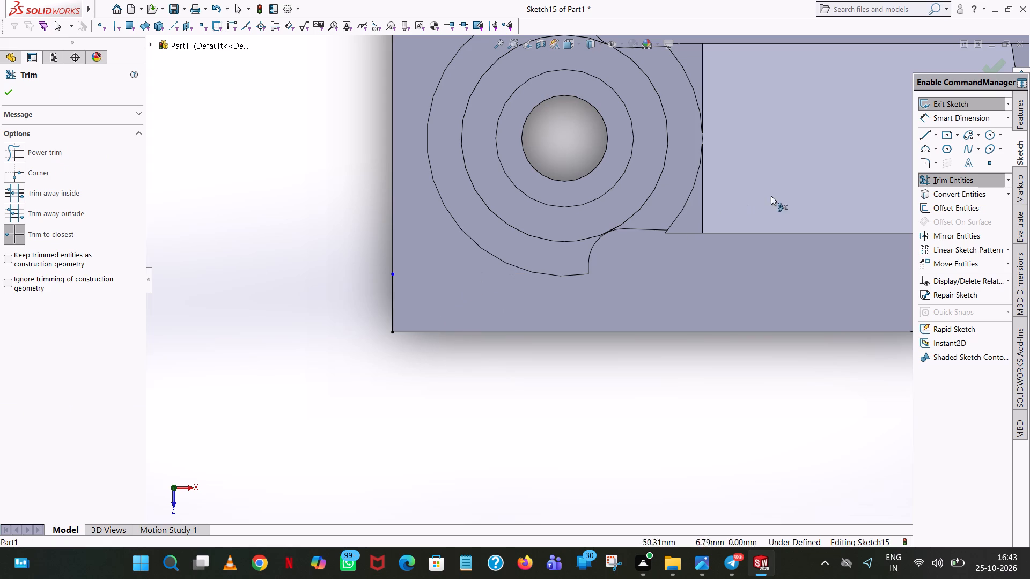
# Sketch a vertical line about 10 mm long from the cylinder's bore edge out to its outer circular edge.
pyautogui.click(921, 137)
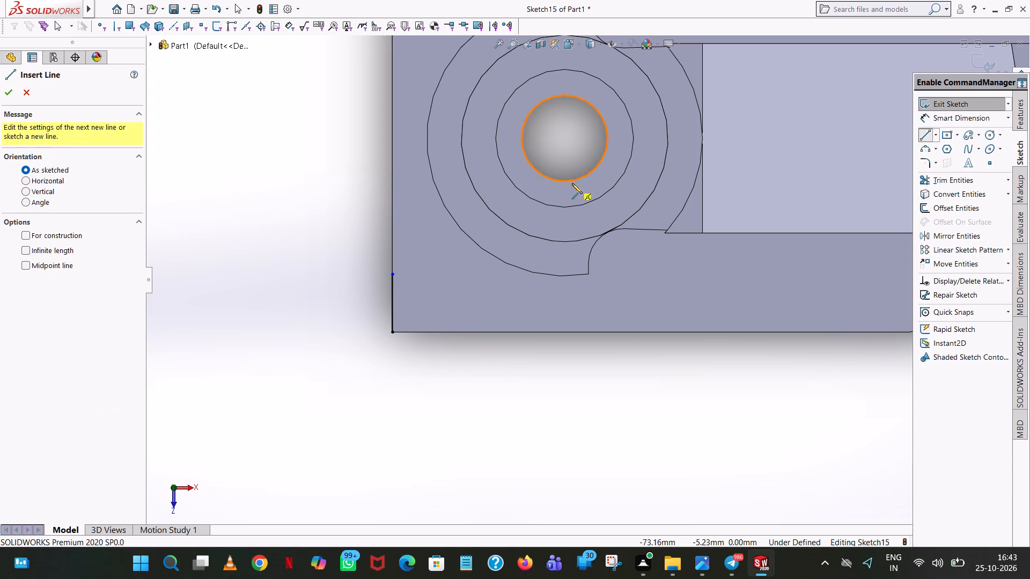
pyautogui.click(565, 180)
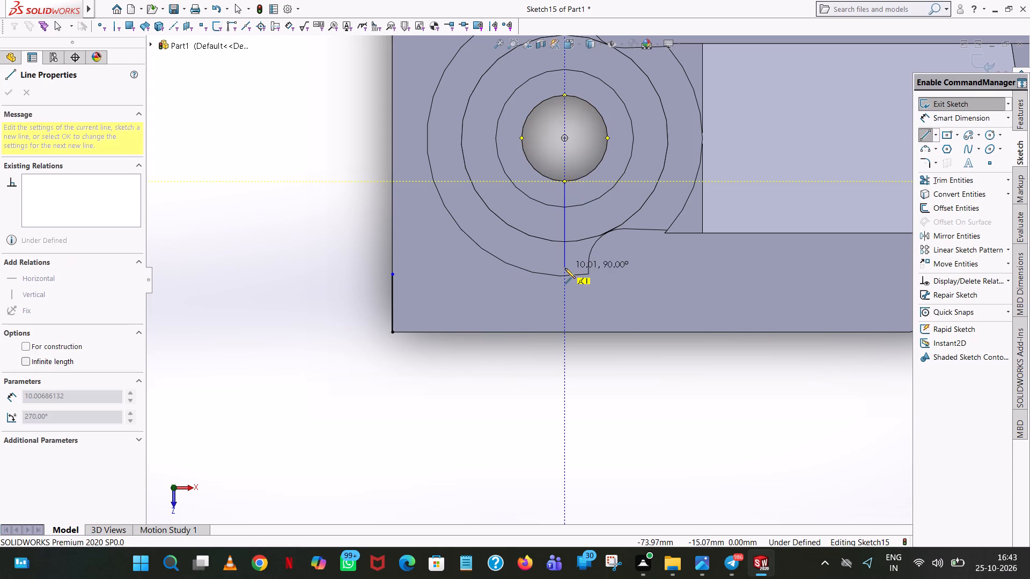
pyautogui.click(565, 276)
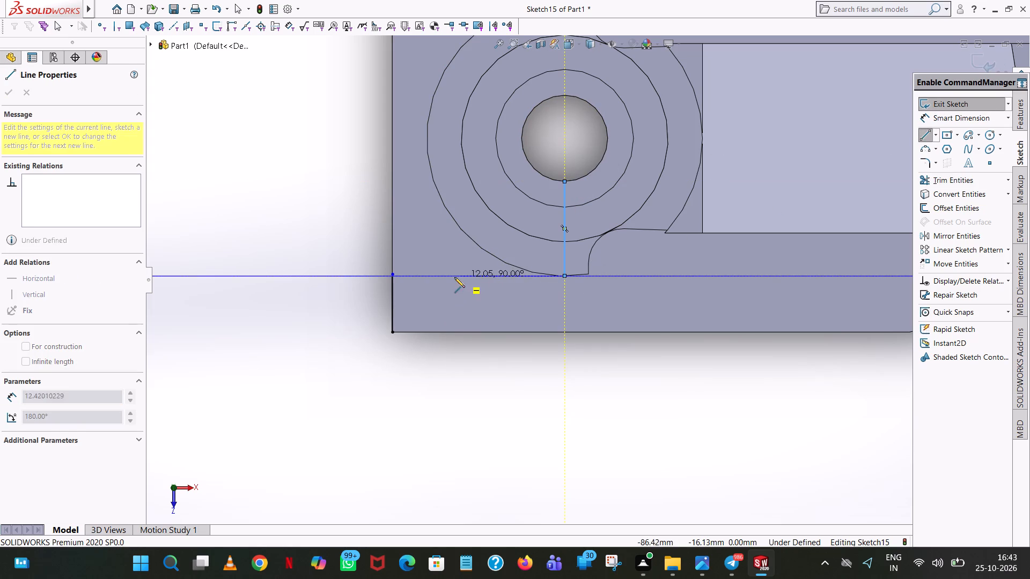
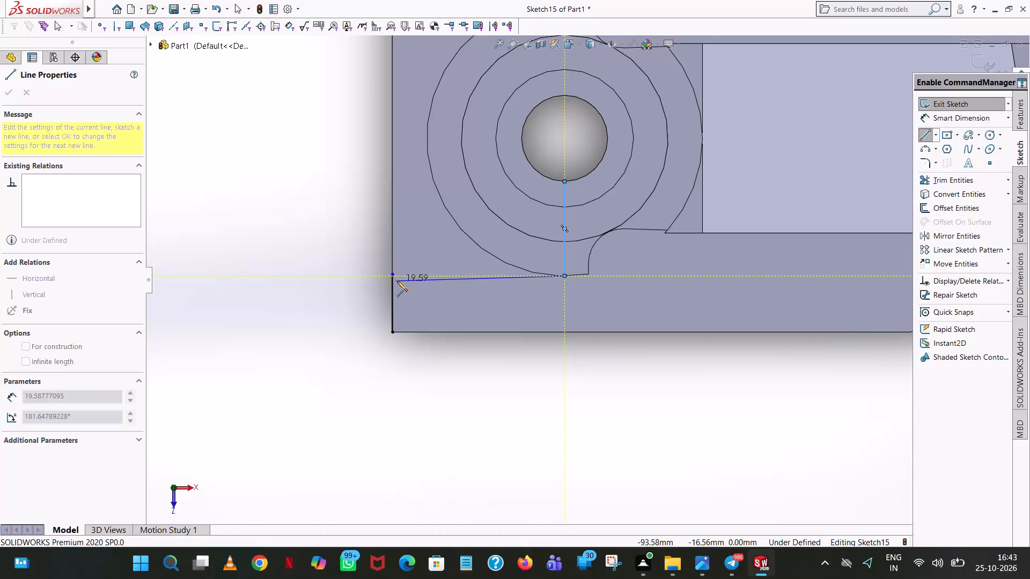
# Sketch a horizontal line about 23.4 mm long from the vertical line's outer end past the plate's end edge.
pyautogui.scroll(-2, 398, 281)
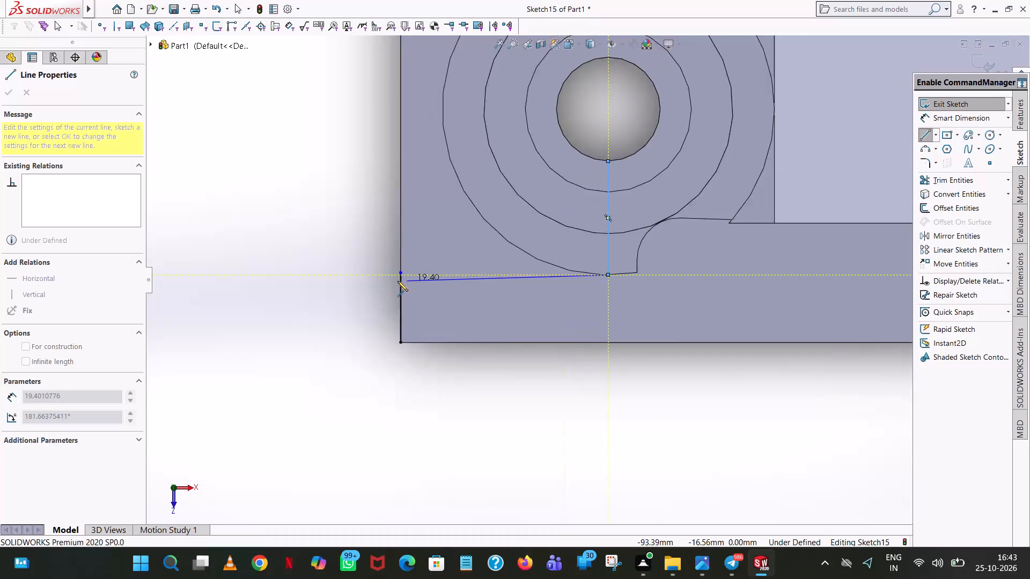
pyautogui.scroll(-6, 398, 281)
pyautogui.click(405, 259)
pyautogui.rightClick(405, 259)
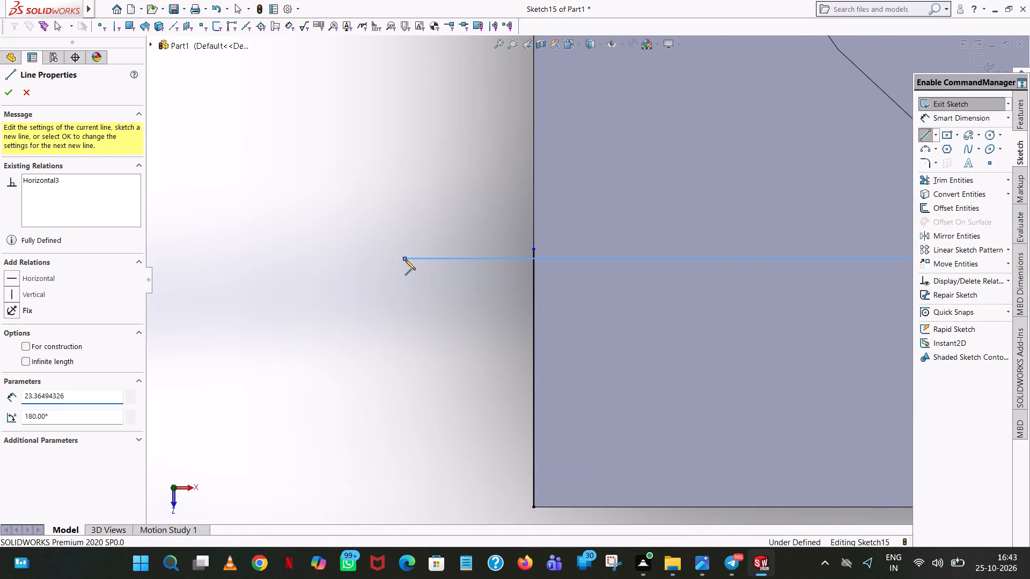
pyautogui.click(458, 271)
# Trim the end-edge line's stub above the horizontal line and the horizontal line's overhang beyond the plate edge.
pyautogui.click(930, 175)
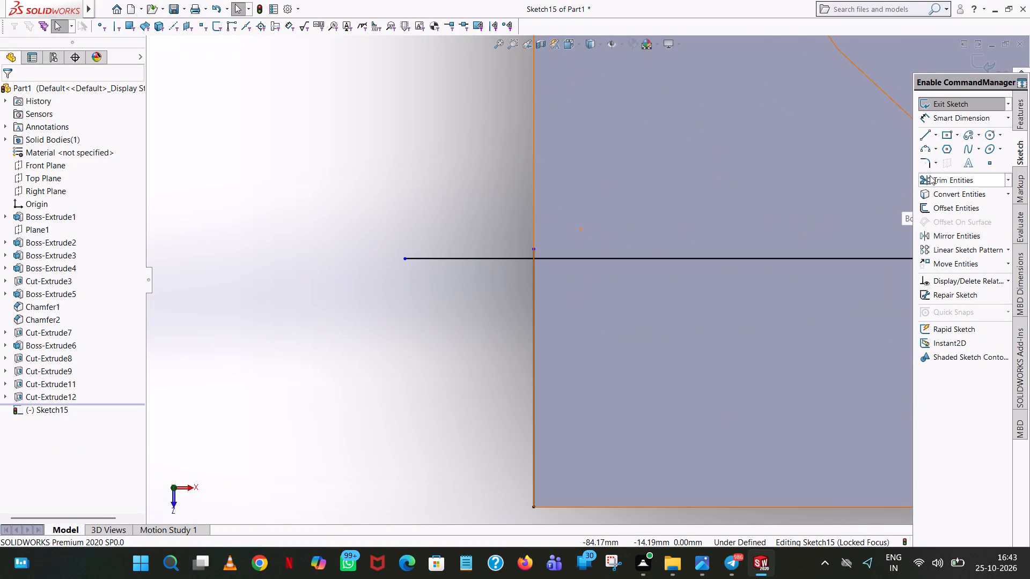
pyautogui.click(536, 250)
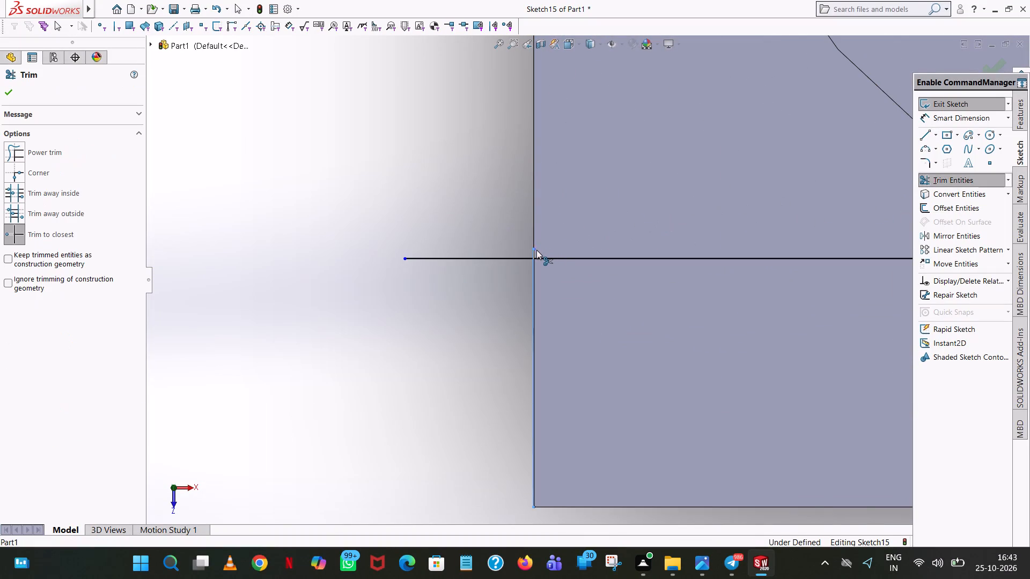
pyautogui.click(518, 258)
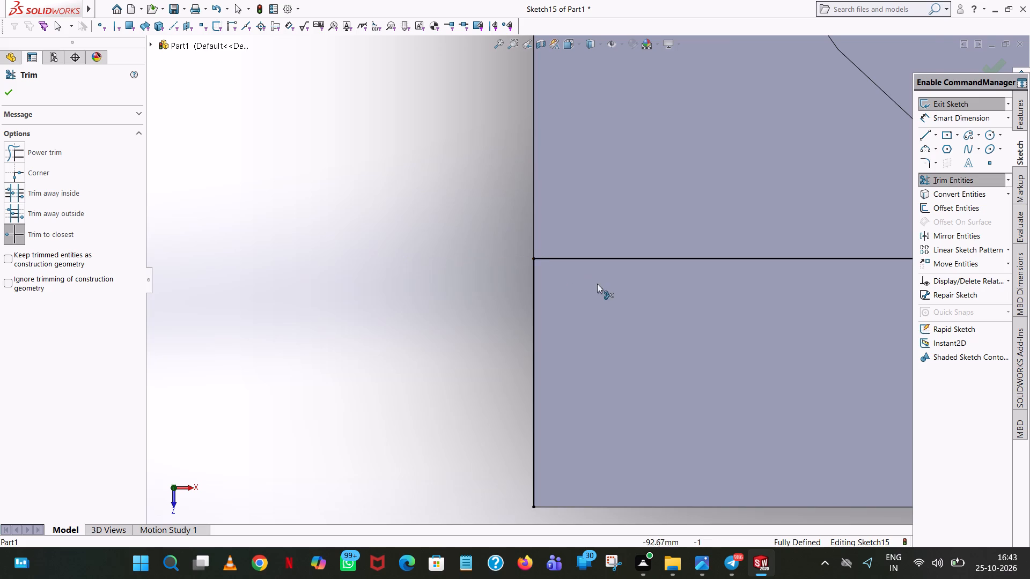
# Trim away the remaining horizontal line and the vertical line running from the cylinder's bore.
pyautogui.scroll(7, 676, 299)
pyautogui.click(724, 276)
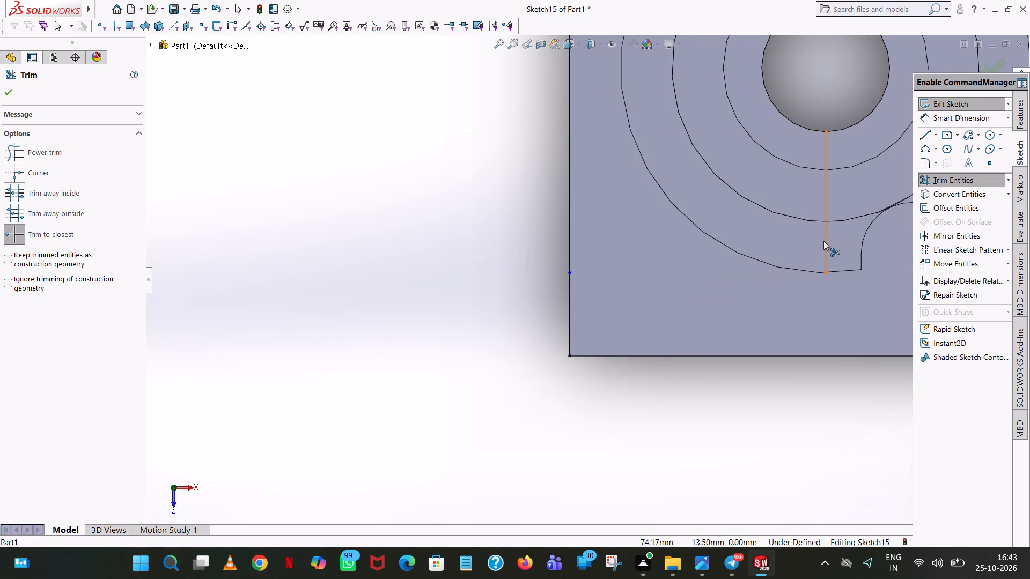
pyautogui.click(823, 241)
pyautogui.click(827, 241)
# Sketch a 7 mm horizontal line inward across the plate from the upper end of the end-edge sketch line.
pyautogui.click(926, 134)
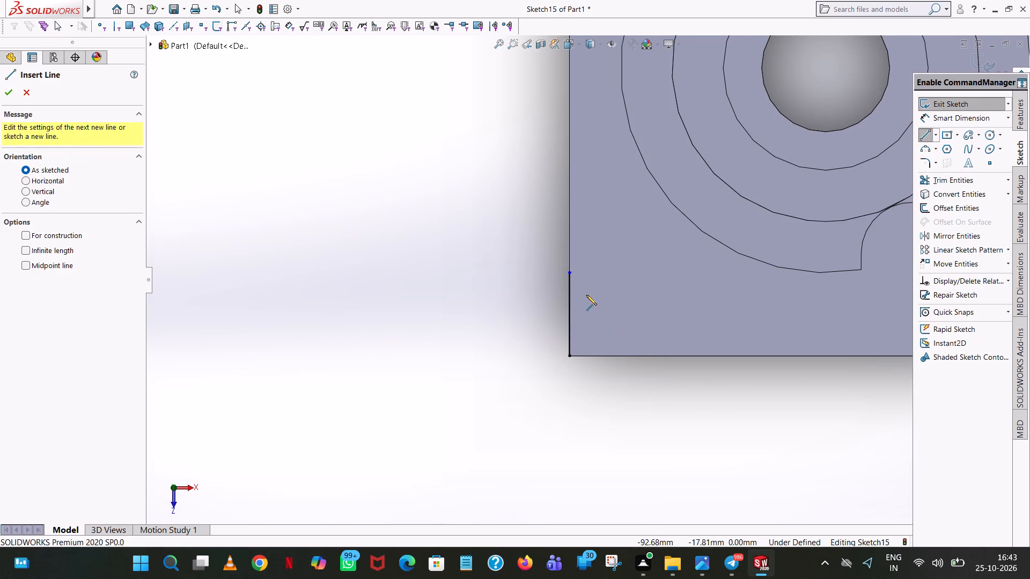
pyautogui.click(570, 272)
pyautogui.click(676, 271)
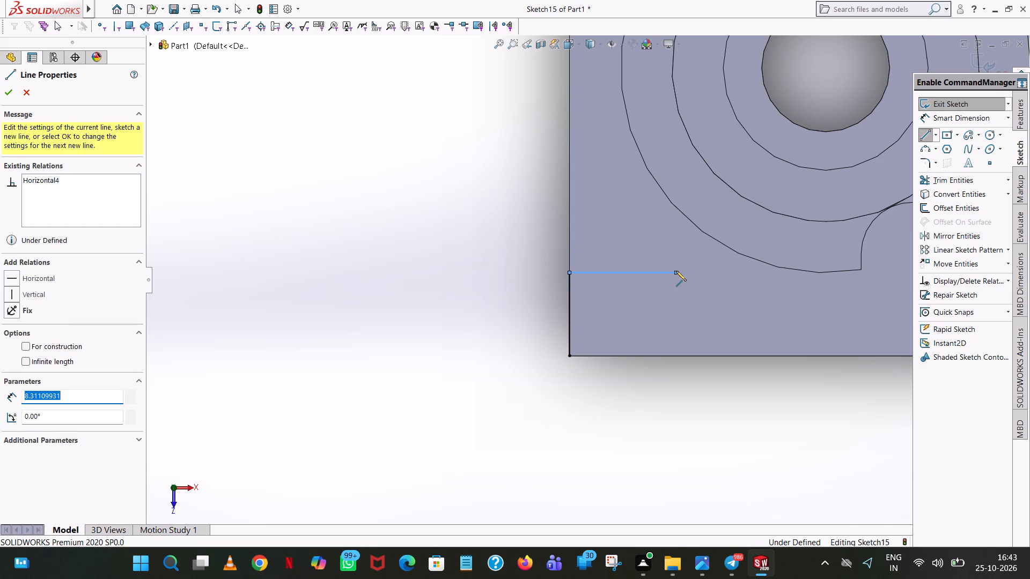
pyautogui.press('7')
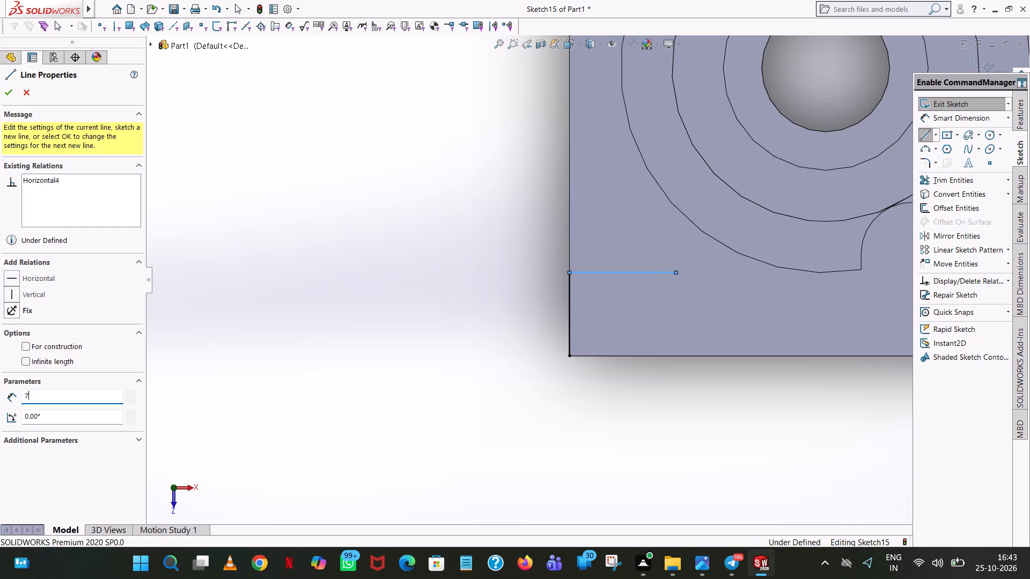
pyautogui.press('Return')
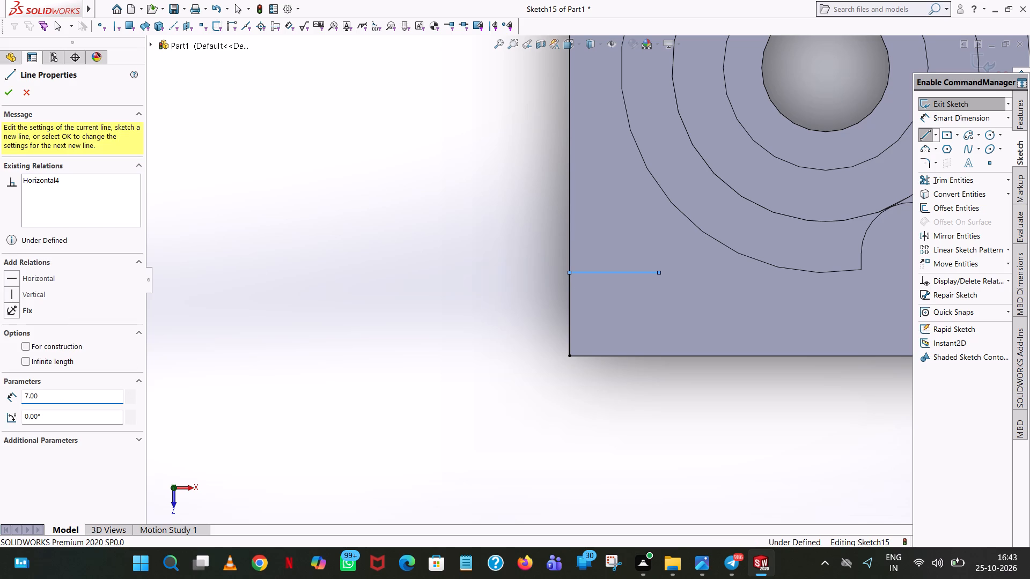
pyautogui.rightClick(676, 271)
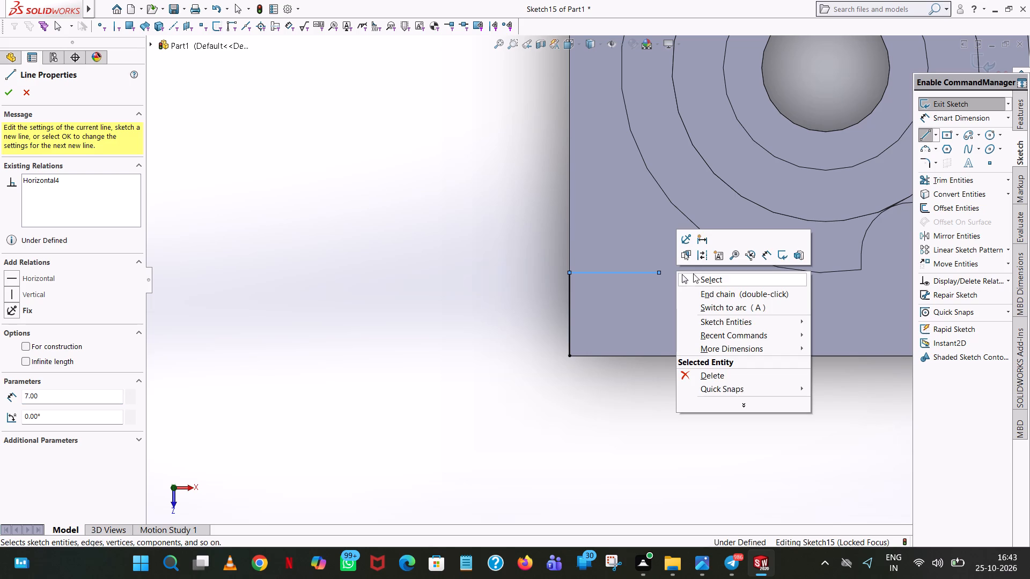
pyautogui.click(700, 277)
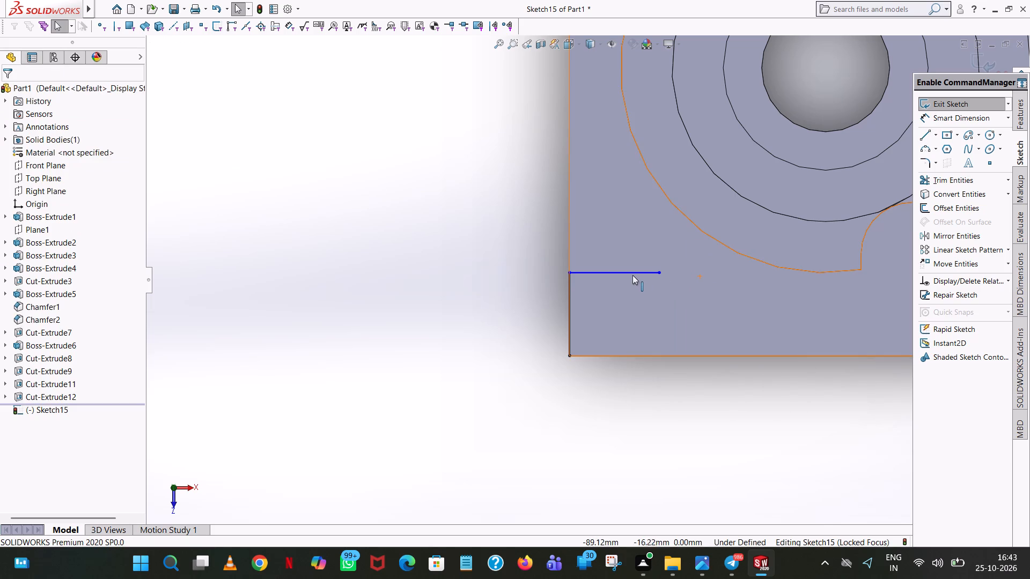
pyautogui.click(633, 275)
pyautogui.click(362, 273)
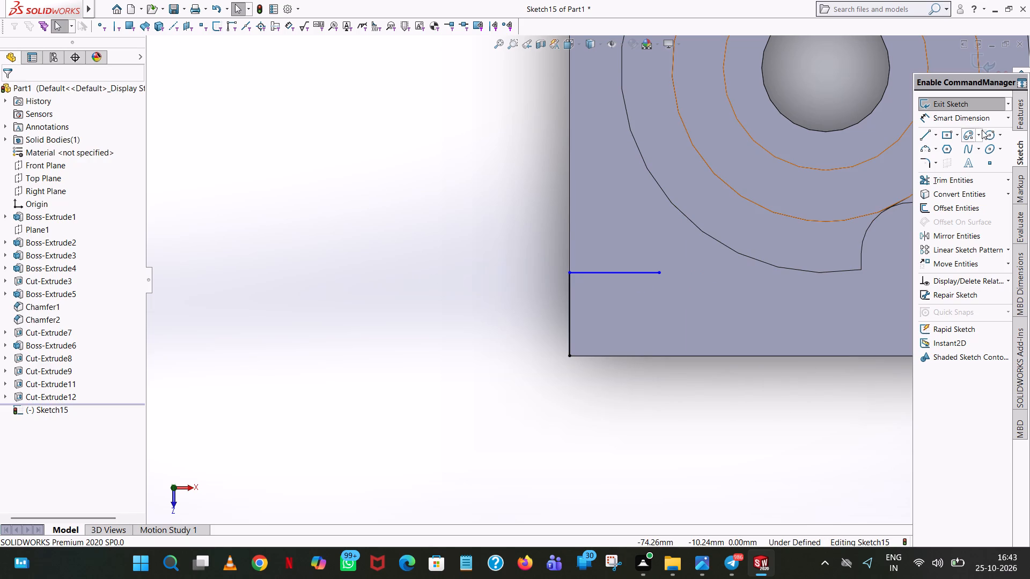
# Sketch a circle of about 2.2 mm radius centred on the inner end of the 7 mm line.
pyautogui.click(990, 133)
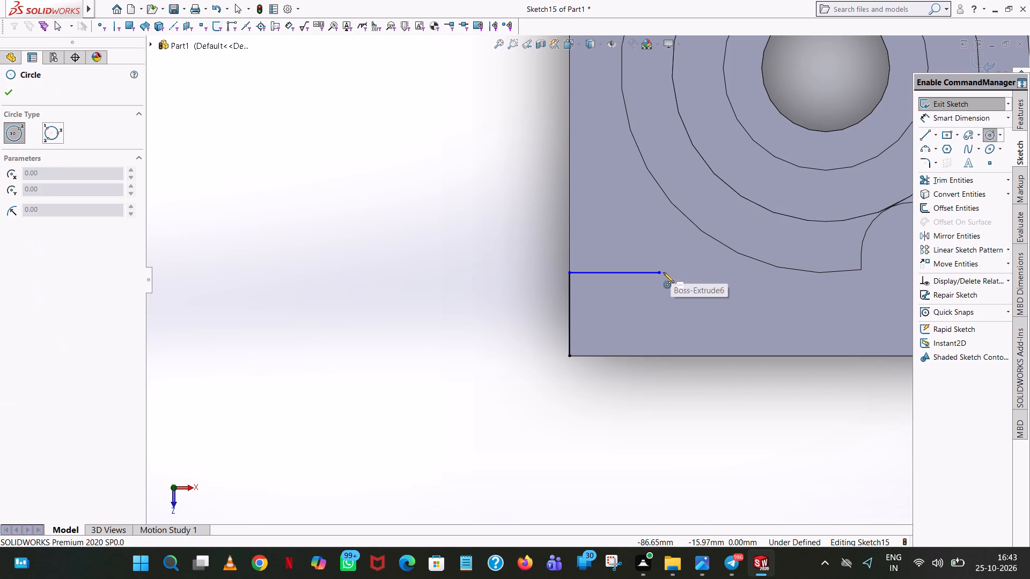
pyautogui.click(661, 273)
pyautogui.click(663, 245)
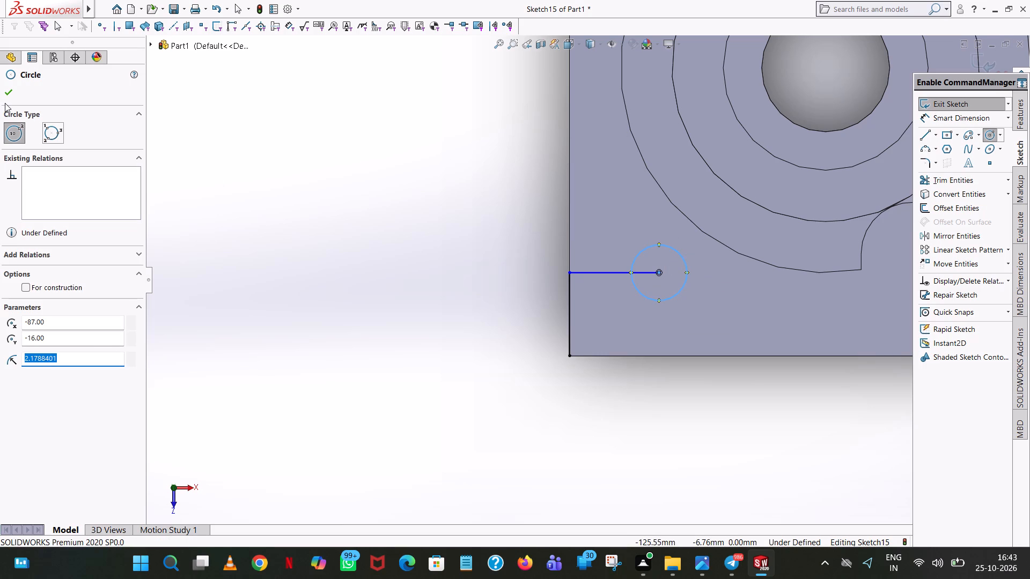
pyautogui.click(10, 93)
pyautogui.click(230, 186)
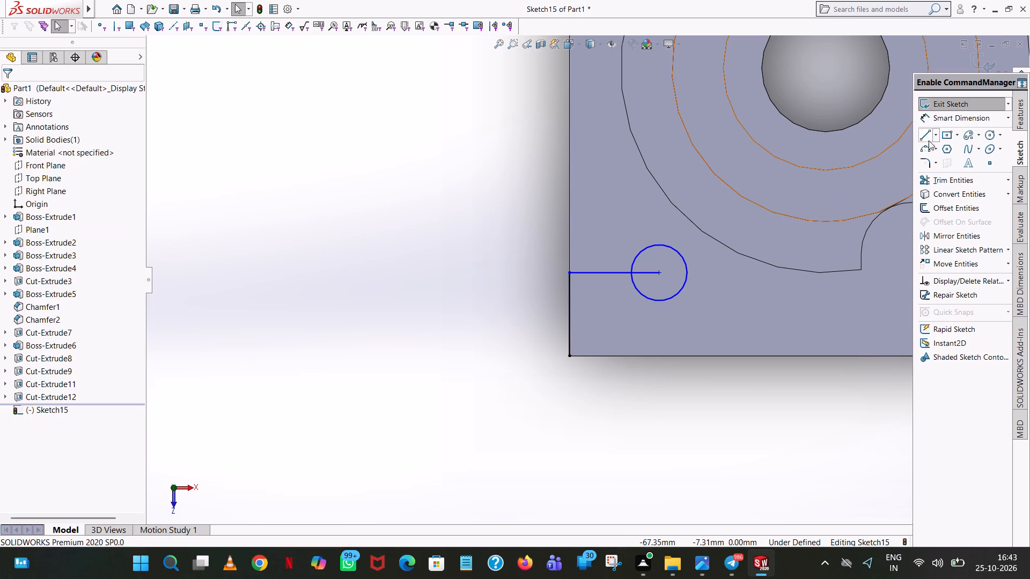
# Sketch a 25 mm horizontal line from the circle's centre along the plate, away from the end edge.
pyautogui.click(926, 135)
pyautogui.click(658, 271)
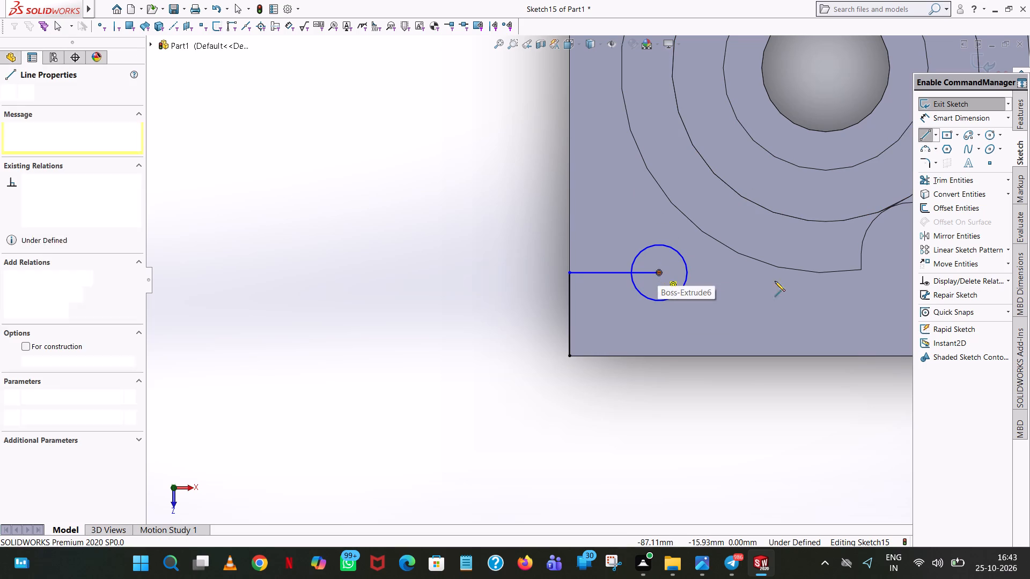
pyautogui.scroll(4, 820, 285)
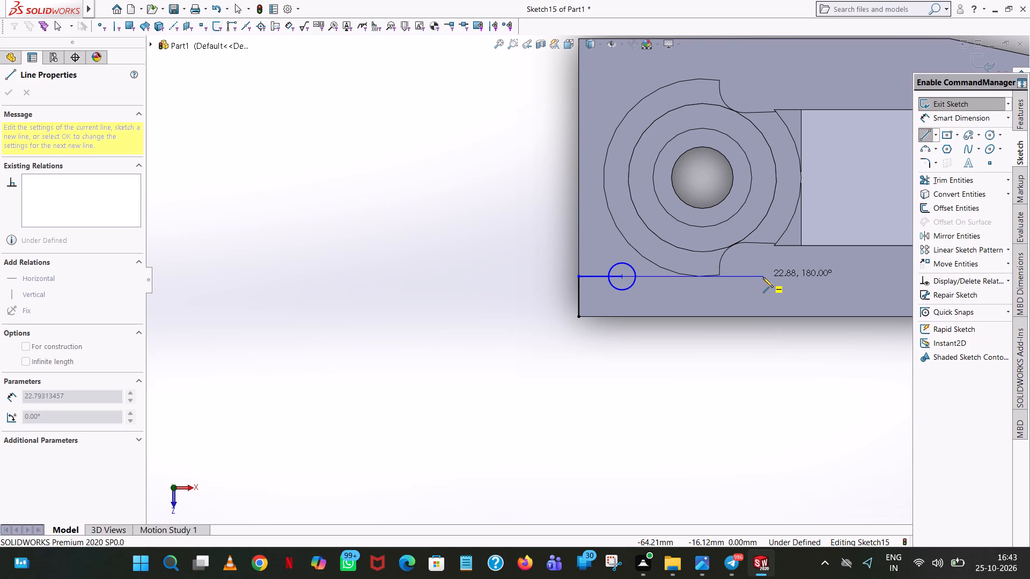
pyautogui.click(763, 277)
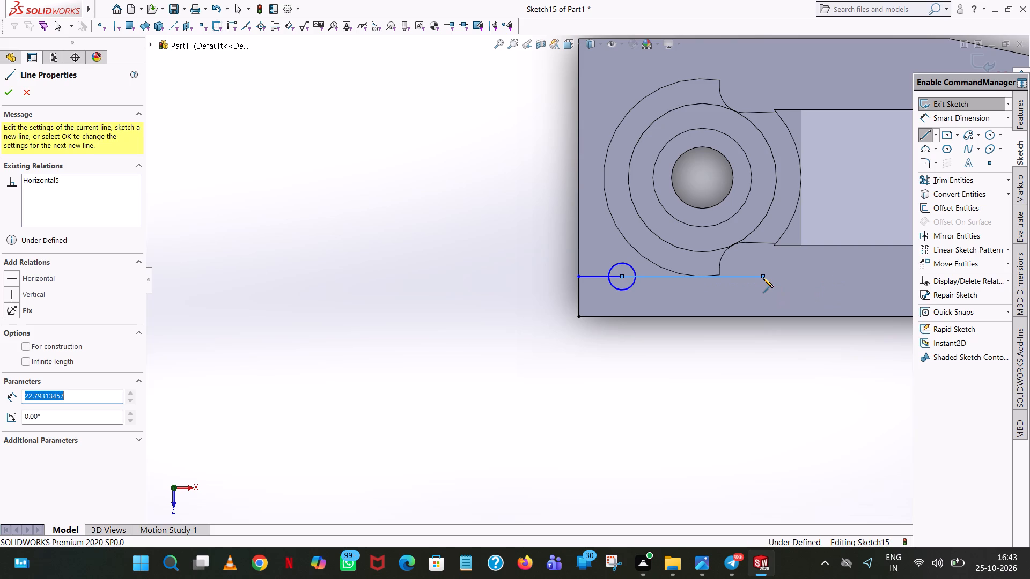
pyautogui.write('25')
pyautogui.press('Return')
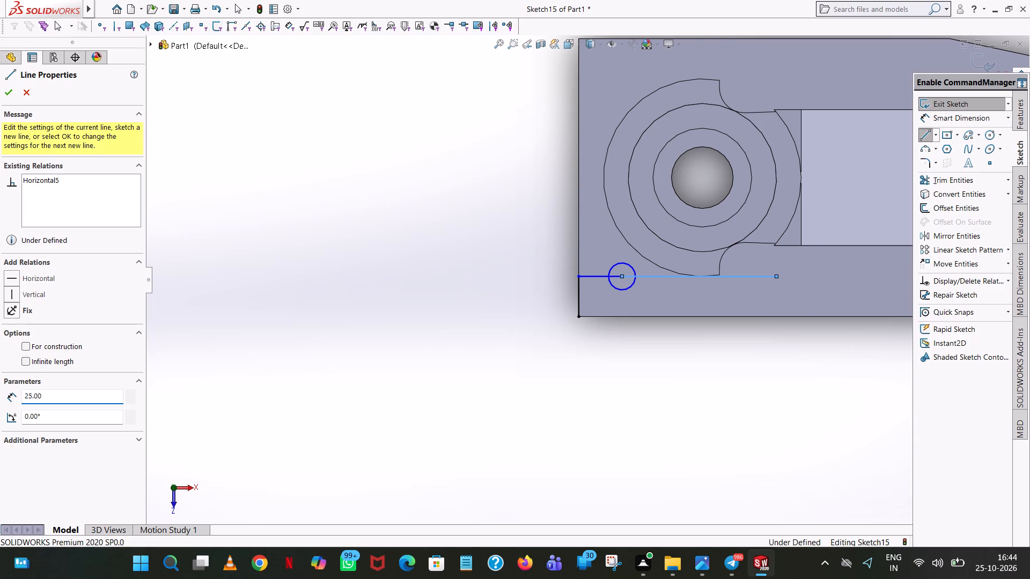
pyautogui.rightClick(717, 224)
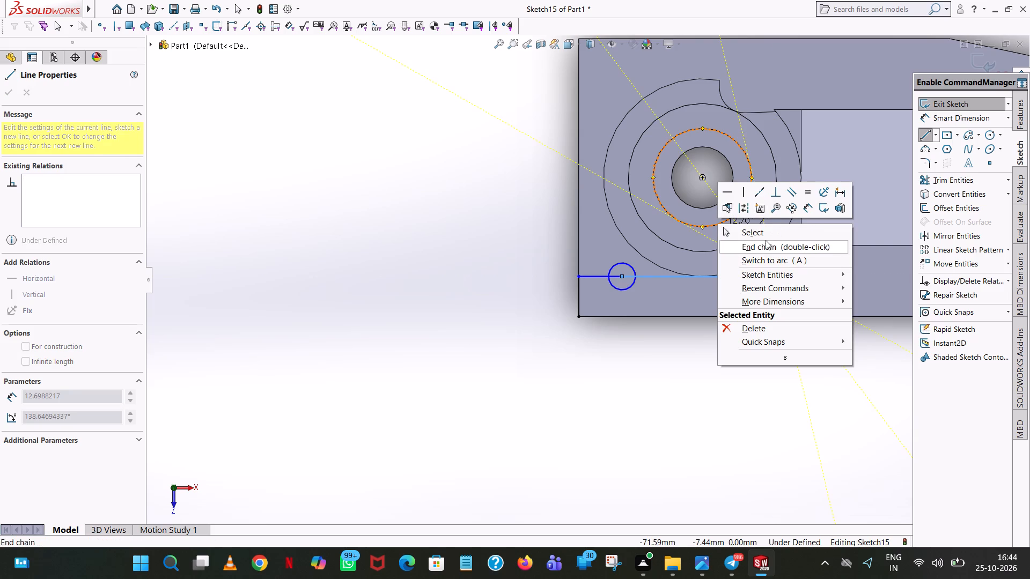
pyautogui.click(766, 240)
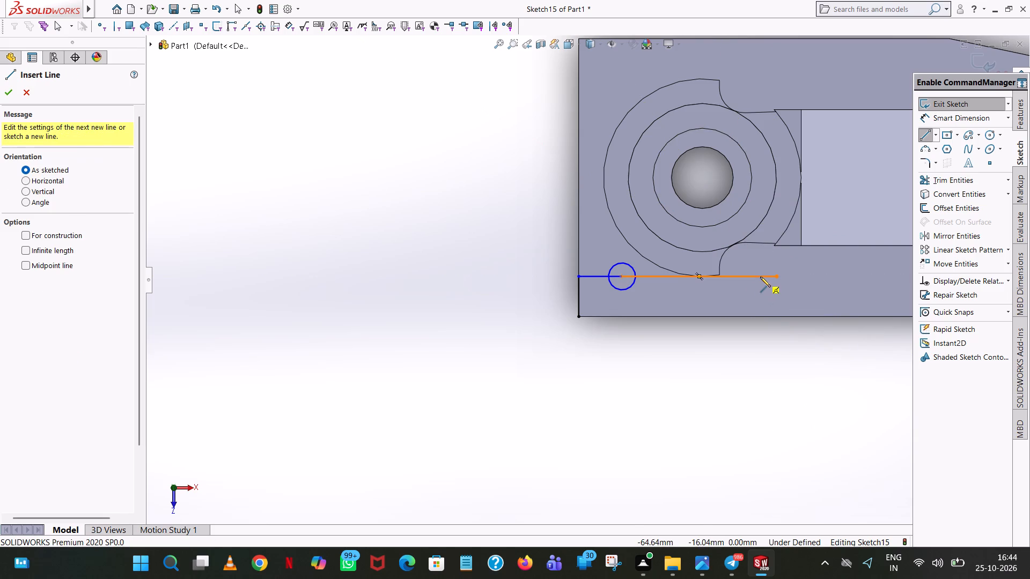
pyautogui.click(11, 91)
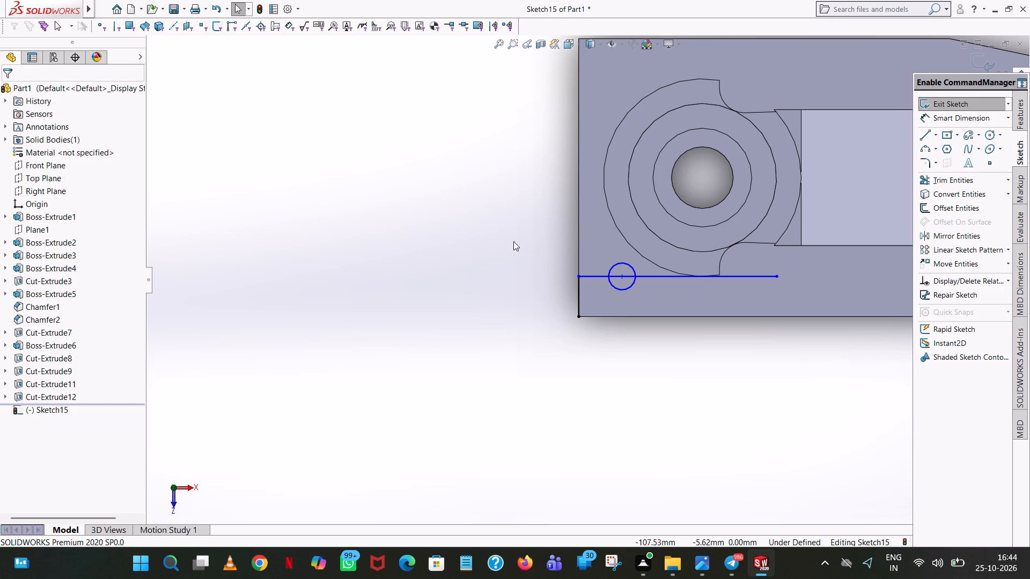
pyautogui.click(745, 275)
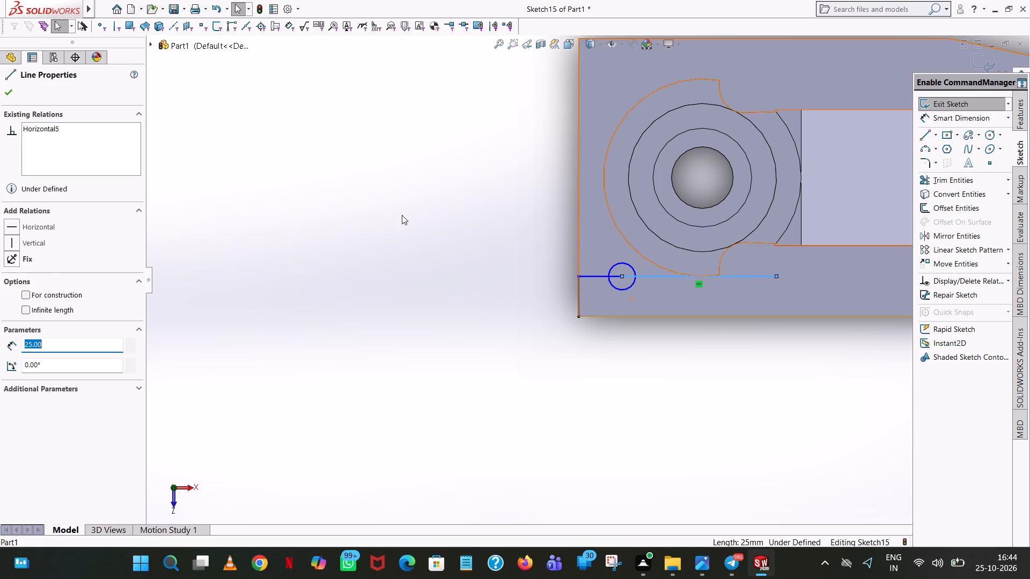
# Sketch a second circle of about 2.1 mm radius centred on the far end of the 25 mm line.
pyautogui.click(985, 136)
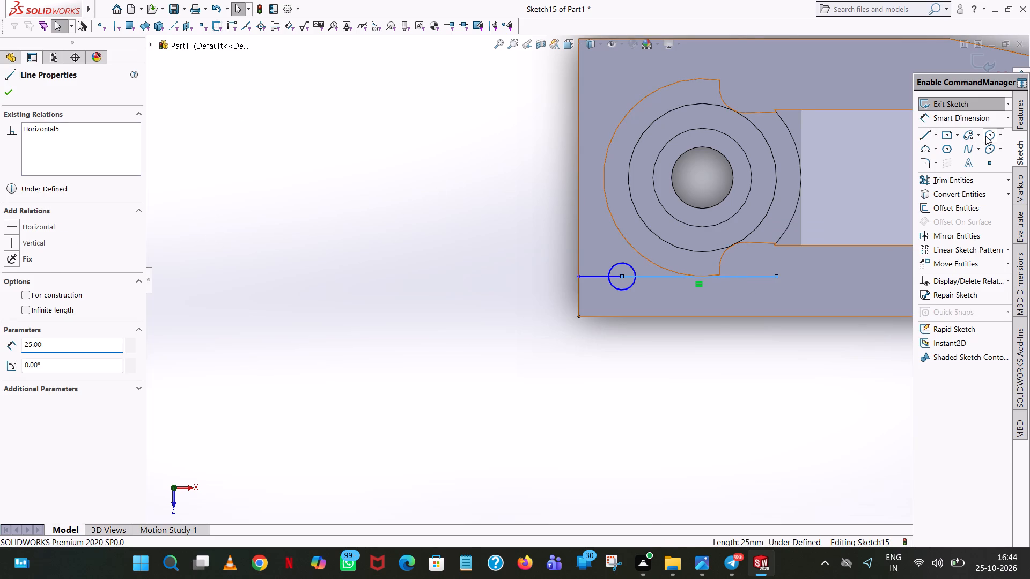
pyautogui.click(777, 275)
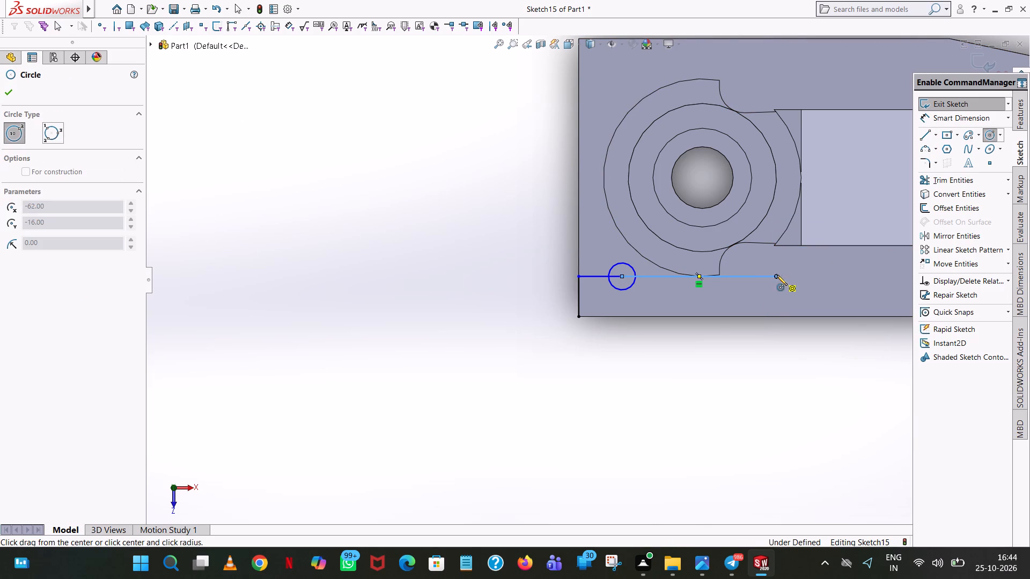
pyautogui.click(783, 265)
pyautogui.rightClick(783, 265)
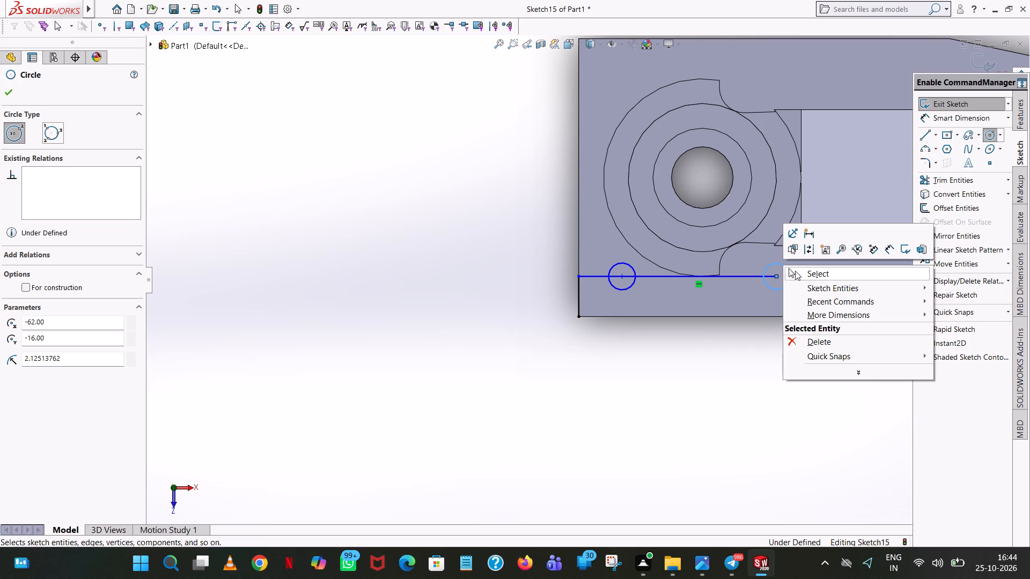
pyautogui.click(820, 282)
pyautogui.click(850, 270)
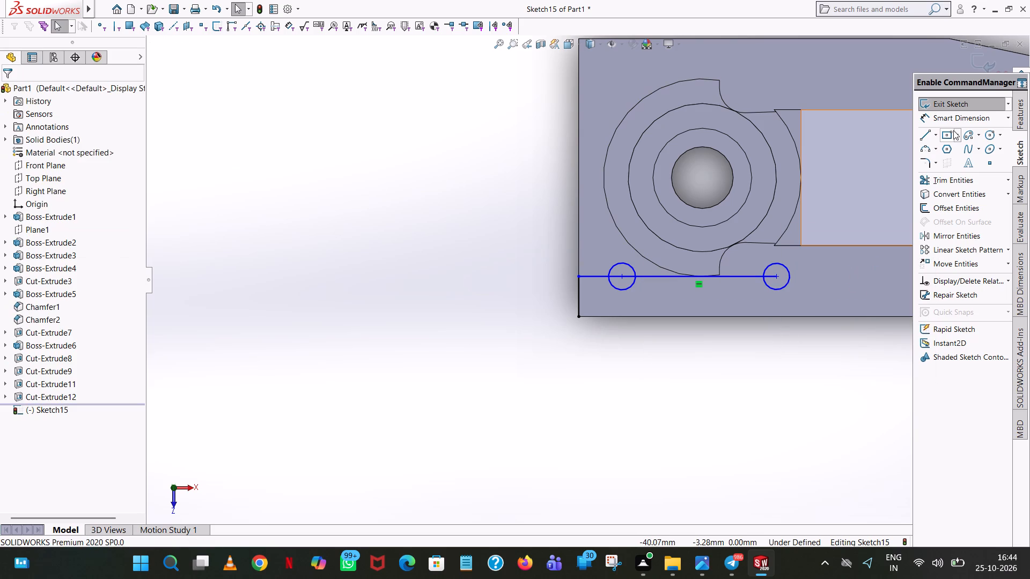
# Sketch another 25 mm horizontal line from the second circle's centre towards the plate's tapered part.
pyautogui.click(929, 137)
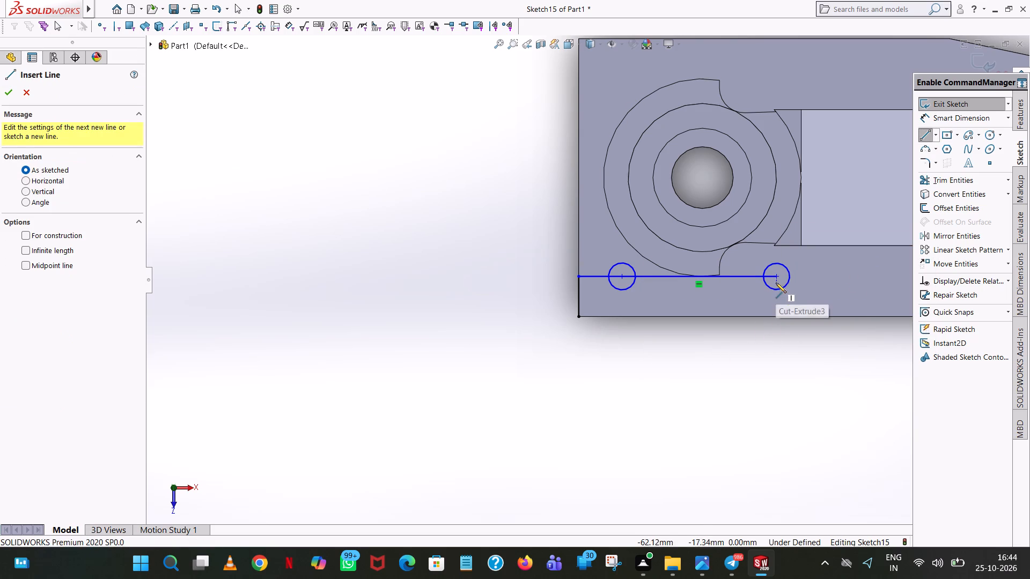
pyautogui.click(778, 275)
pyautogui.scroll(3, 880, 266)
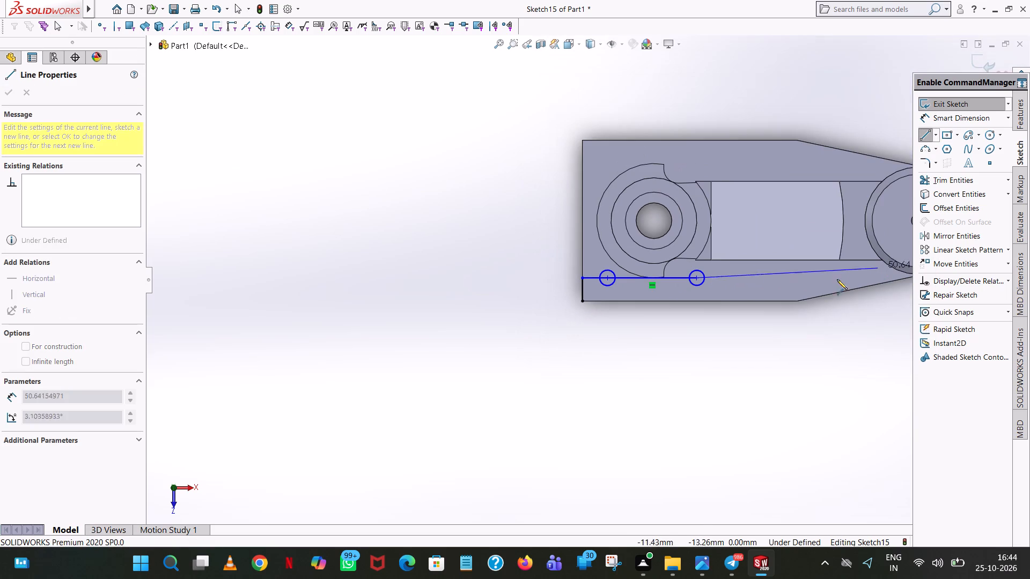
pyautogui.click(801, 278)
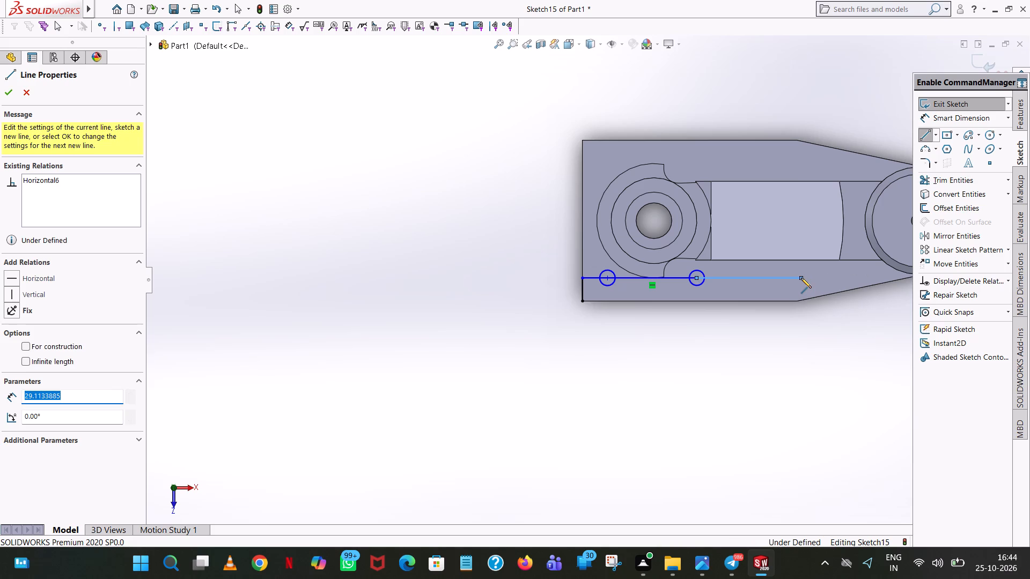
pyautogui.write('25')
pyautogui.press('Return')
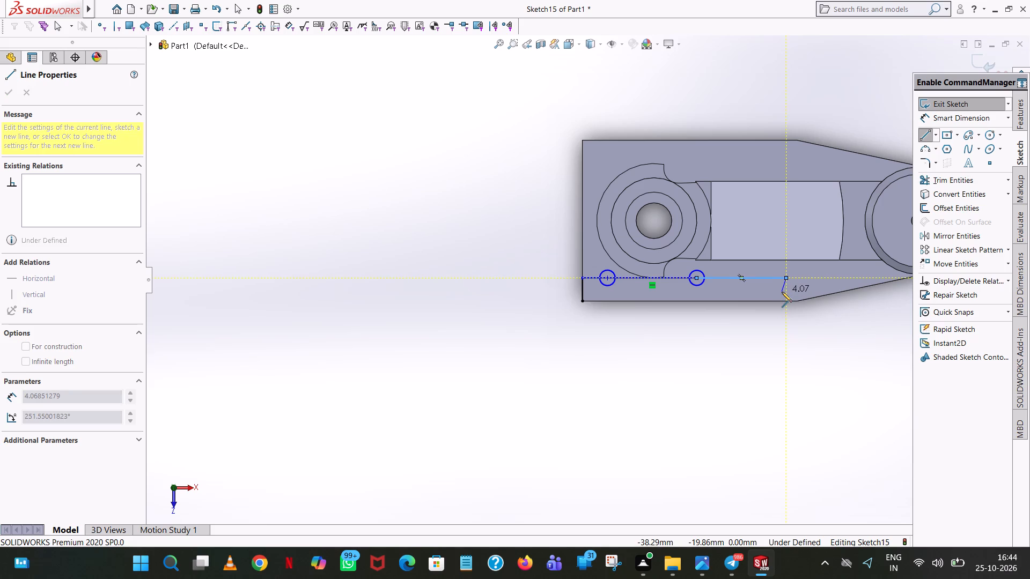
pyautogui.rightClick(824, 316)
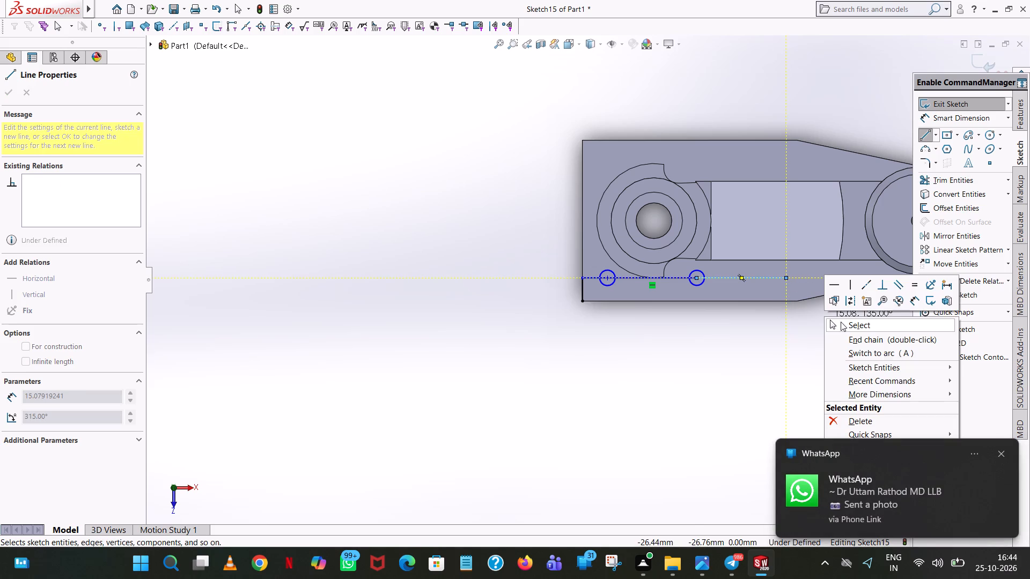
pyautogui.click(841, 322)
# Sketch a third circle of about 2.5 mm radius centred on the far end of the second 25 mm line.
pyautogui.click(991, 130)
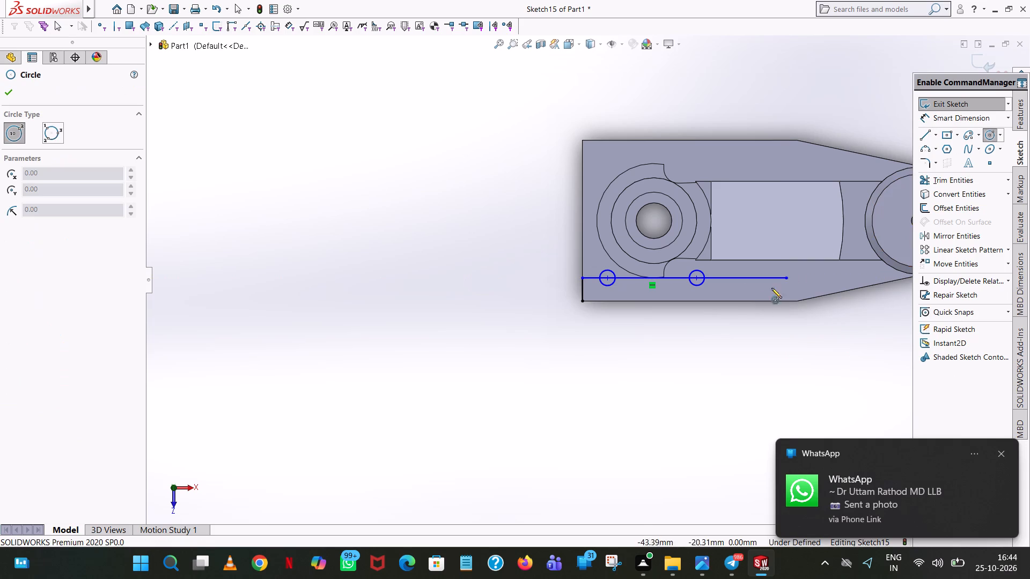
pyautogui.click(787, 279)
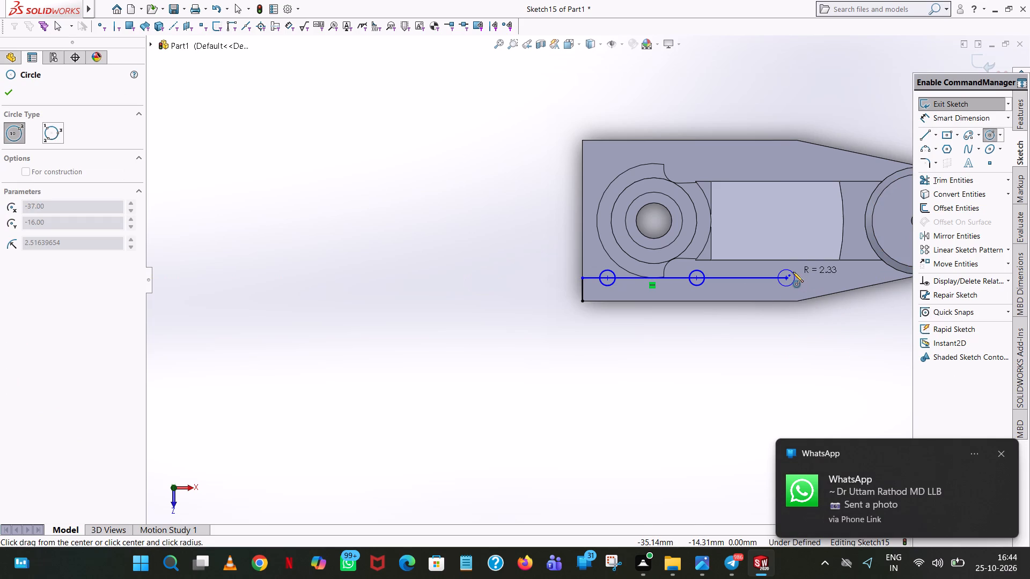
pyautogui.click(793, 272)
pyautogui.rightClick(793, 272)
pyautogui.click(842, 281)
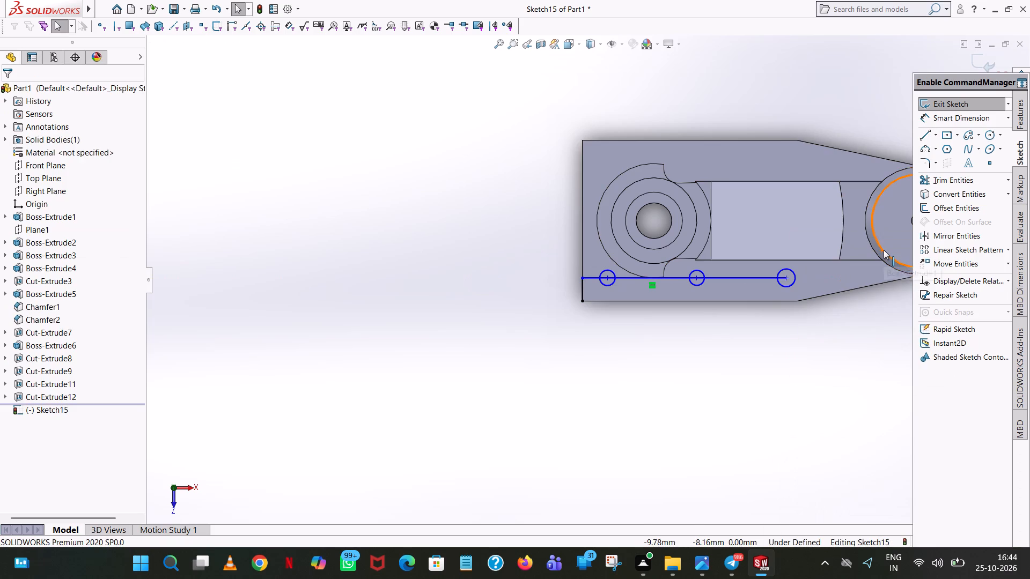
# Trim away all the helper lines between and inside the circles and along the plate's end edge, keeping only the three circles.
pyautogui.click(963, 181)
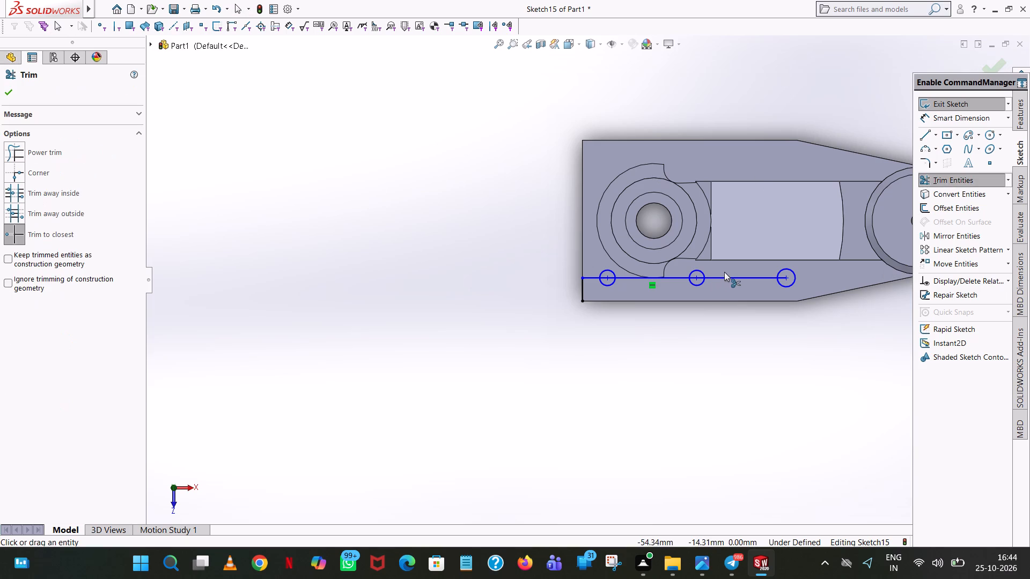
pyautogui.click(715, 279)
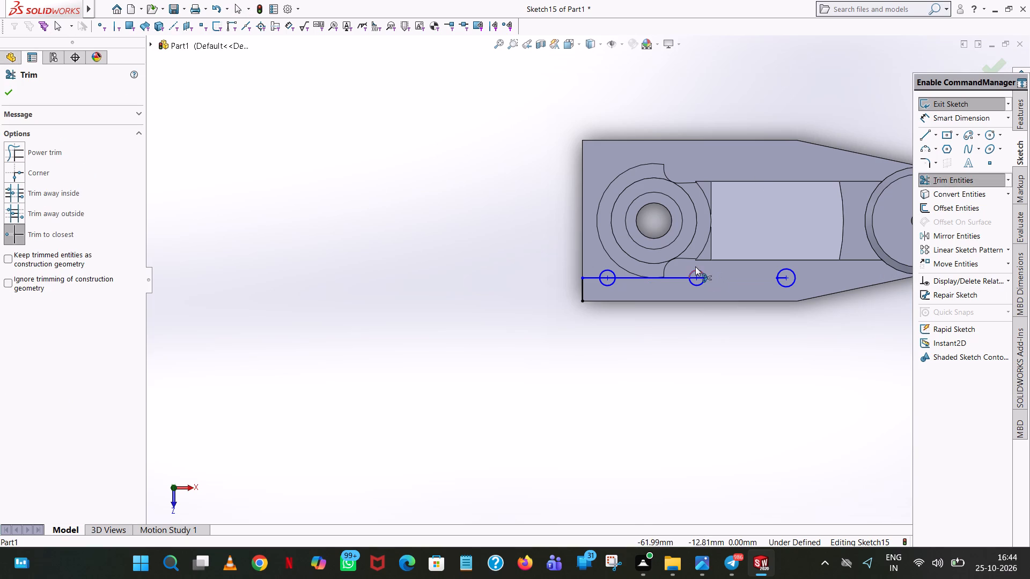
pyautogui.click(693, 280)
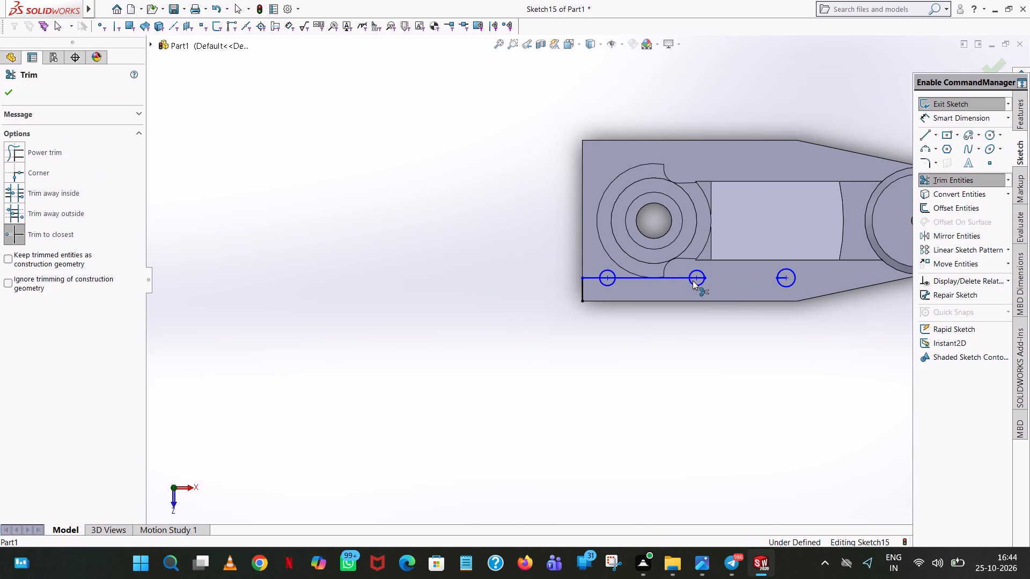
pyautogui.click(694, 279)
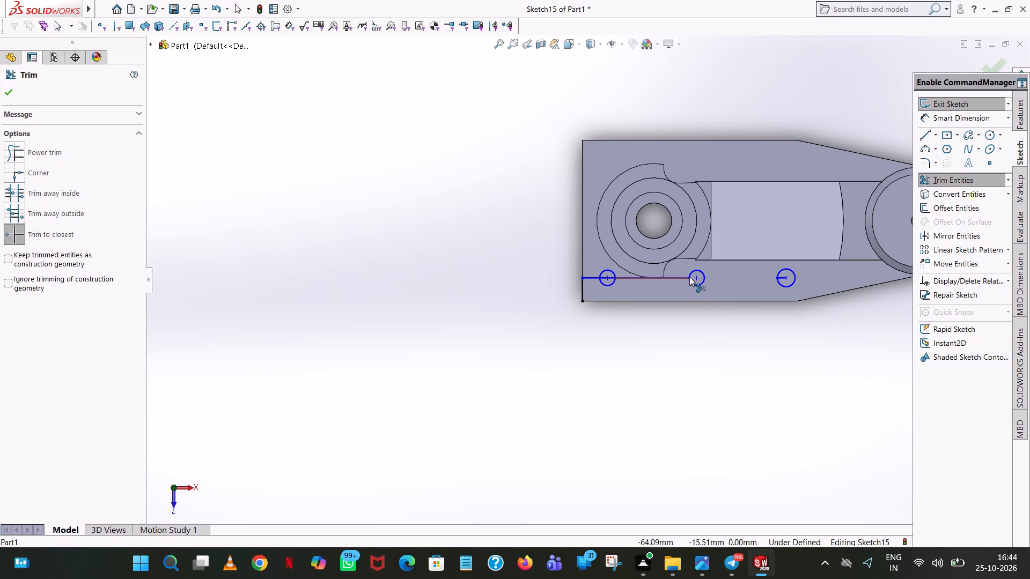
pyautogui.click(685, 279)
pyautogui.click(612, 276)
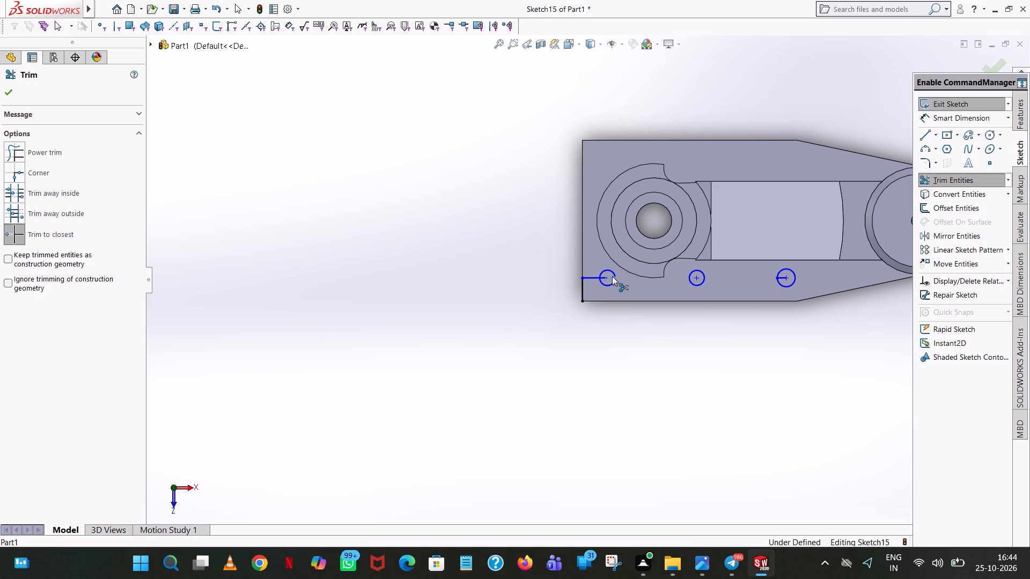
pyautogui.click(607, 277)
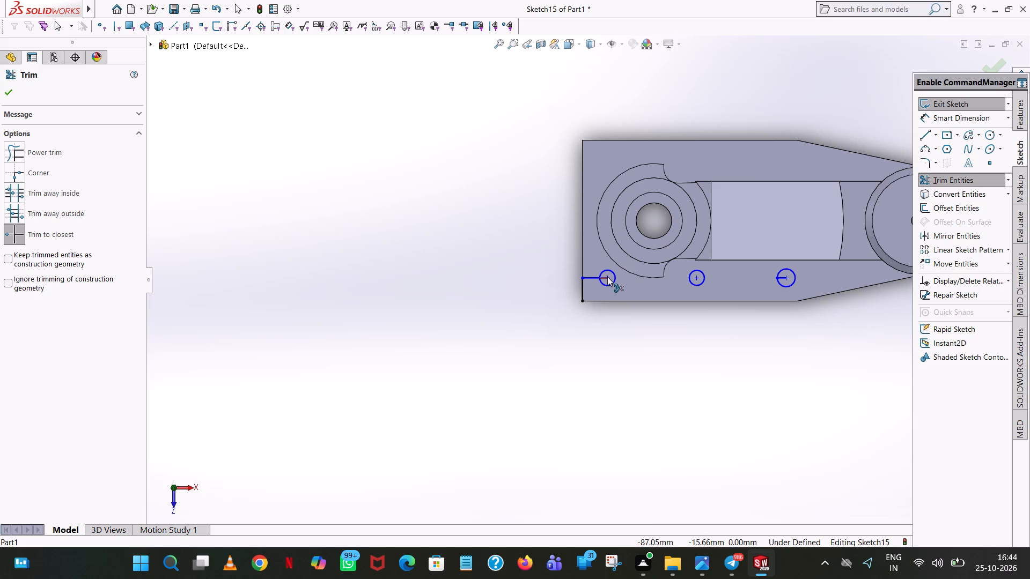
pyautogui.click(595, 276)
pyautogui.click(582, 285)
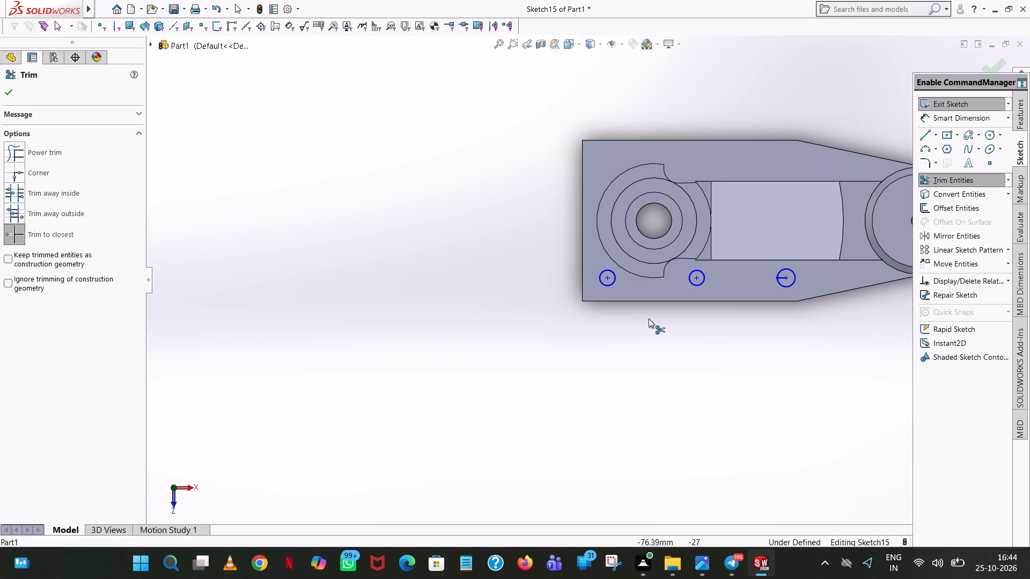
pyautogui.click(779, 279)
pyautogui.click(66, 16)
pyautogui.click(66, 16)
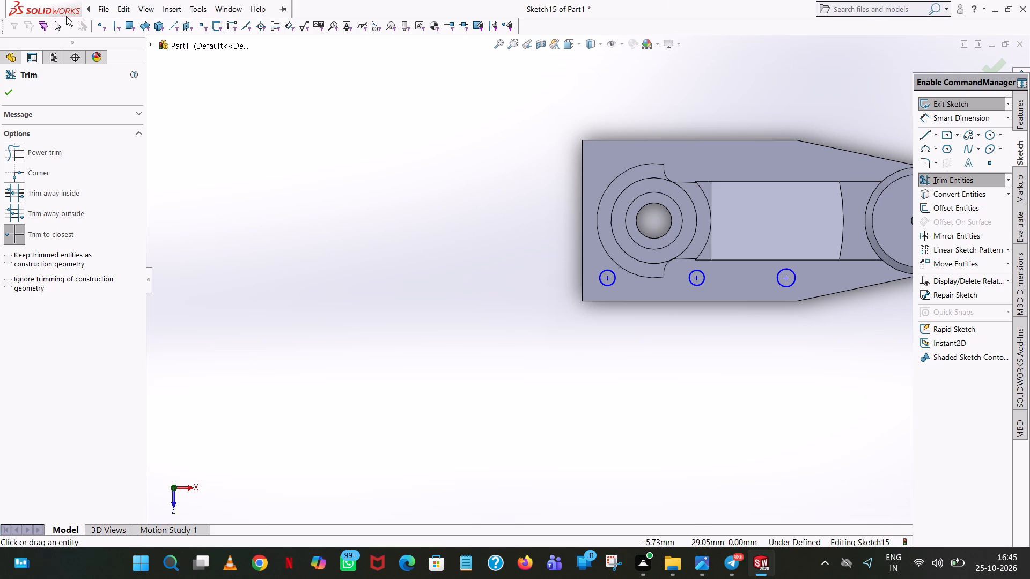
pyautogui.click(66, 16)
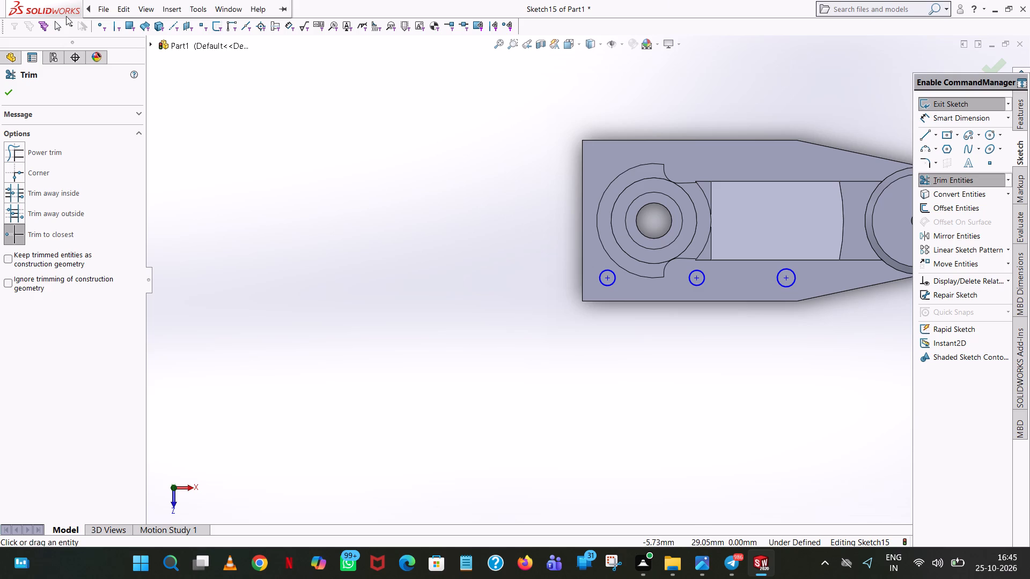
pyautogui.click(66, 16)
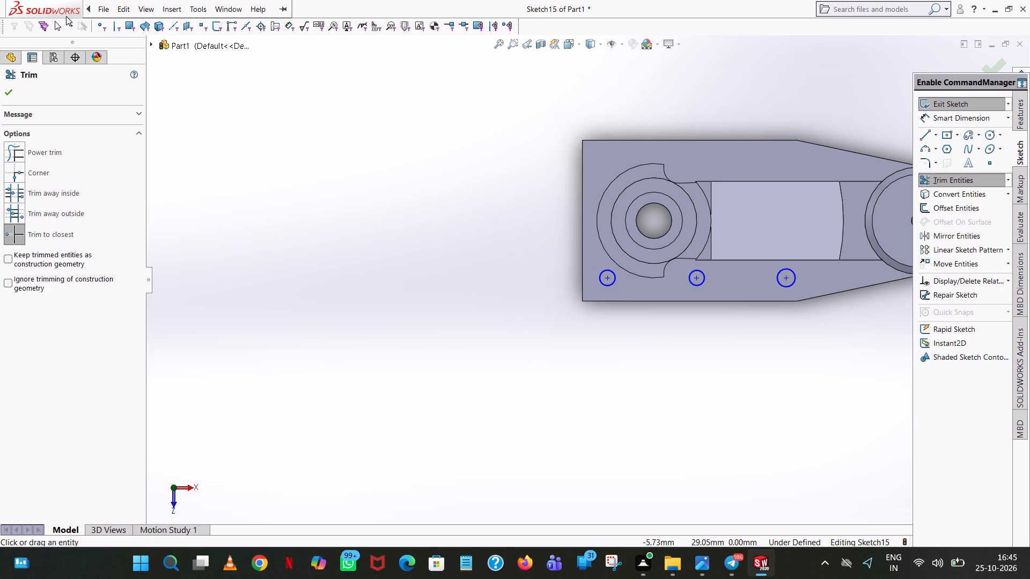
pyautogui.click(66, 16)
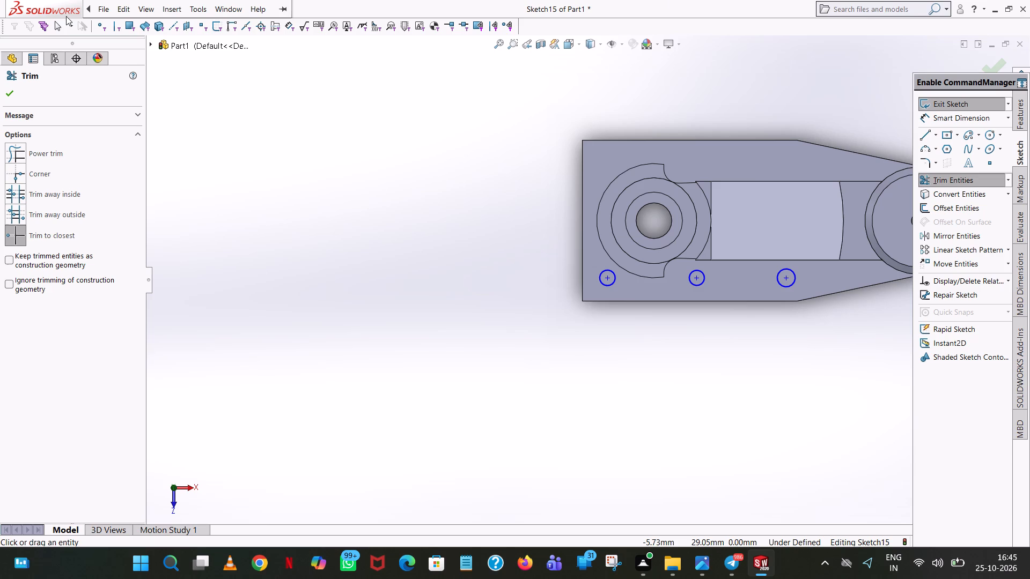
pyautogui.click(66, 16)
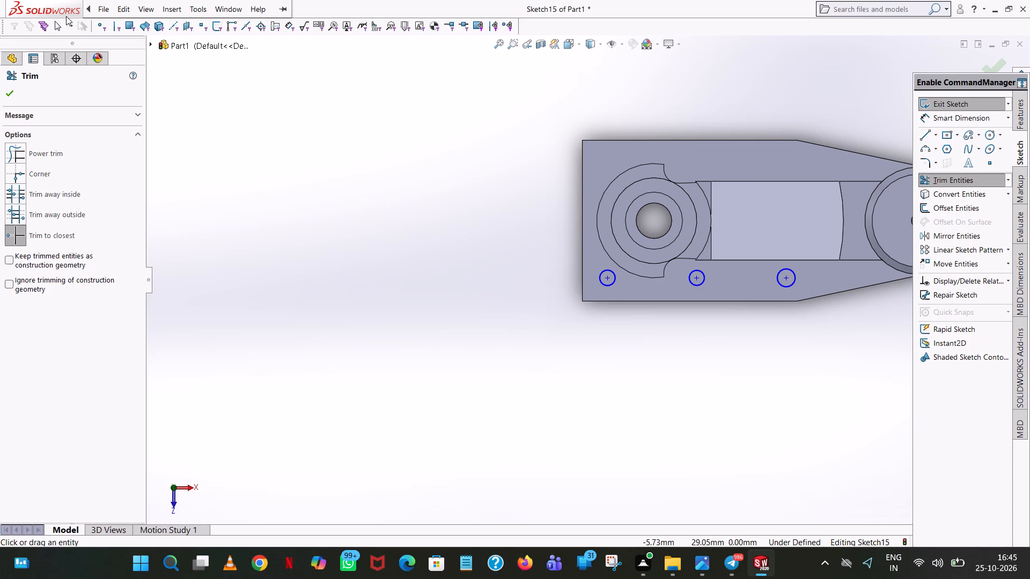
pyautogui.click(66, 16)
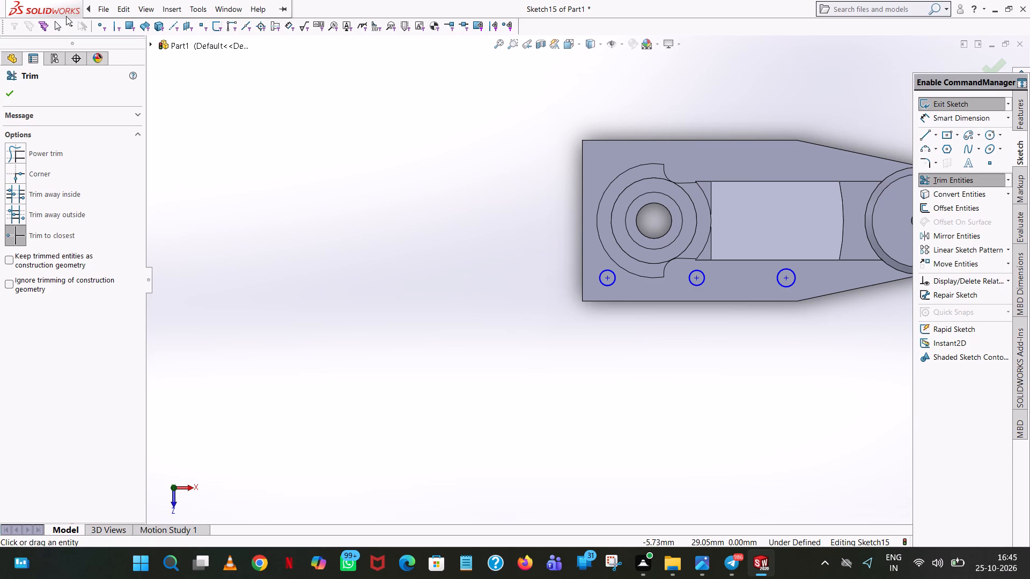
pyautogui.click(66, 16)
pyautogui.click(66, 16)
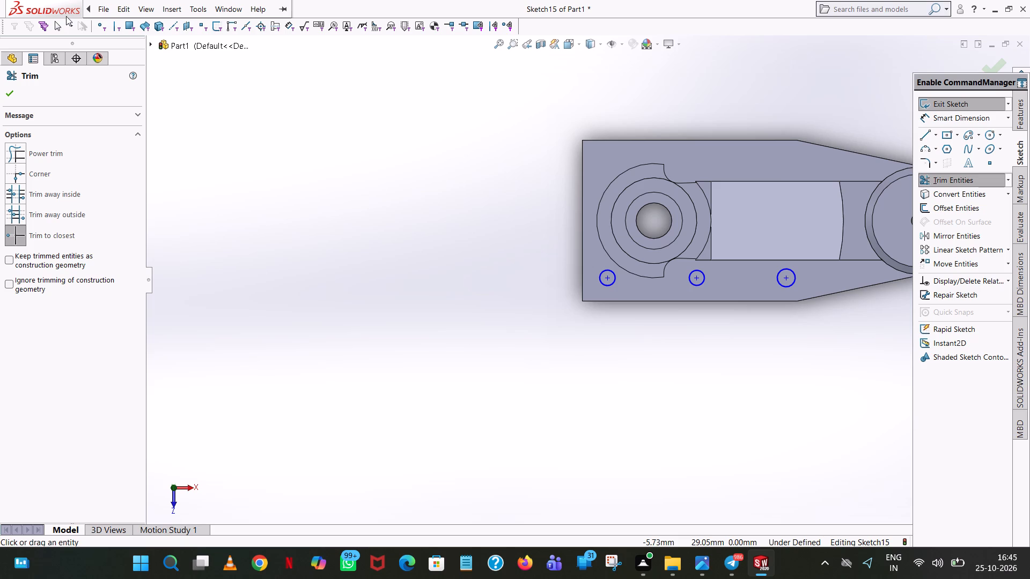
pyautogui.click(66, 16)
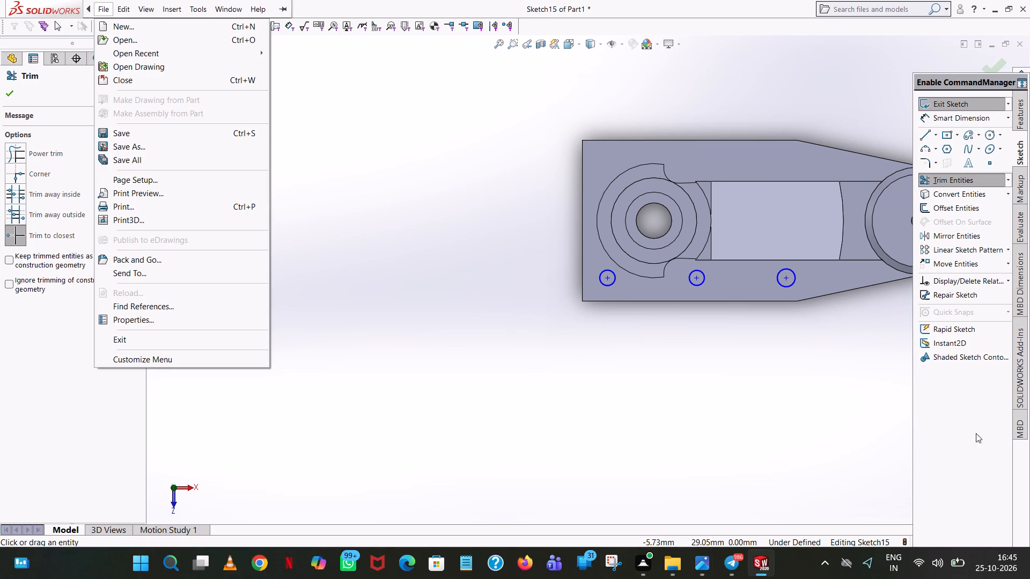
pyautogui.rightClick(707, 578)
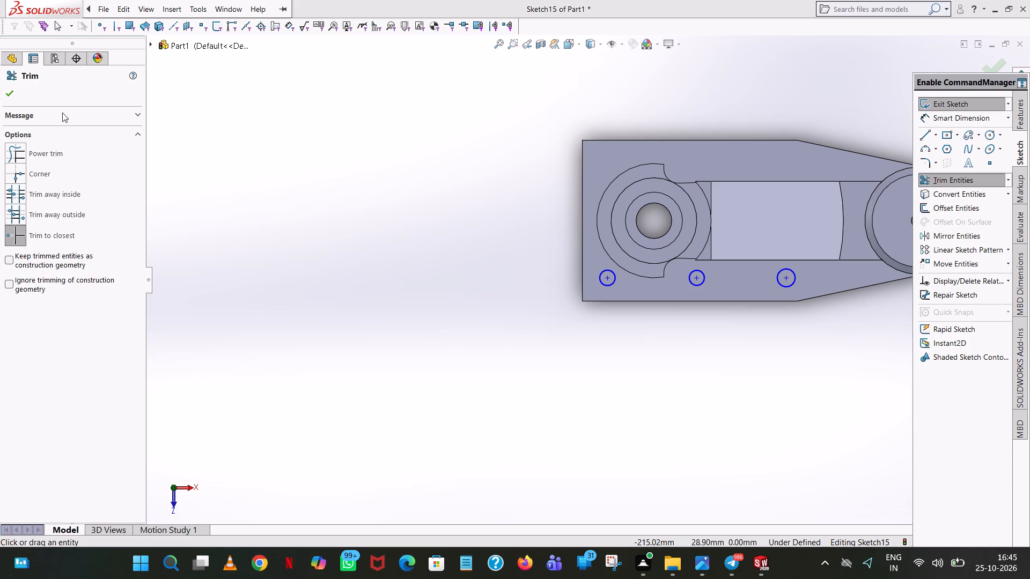
# Dimension the circle nearest the plate's end edge to a 6 mm diameter.
pyautogui.click(2, 95)
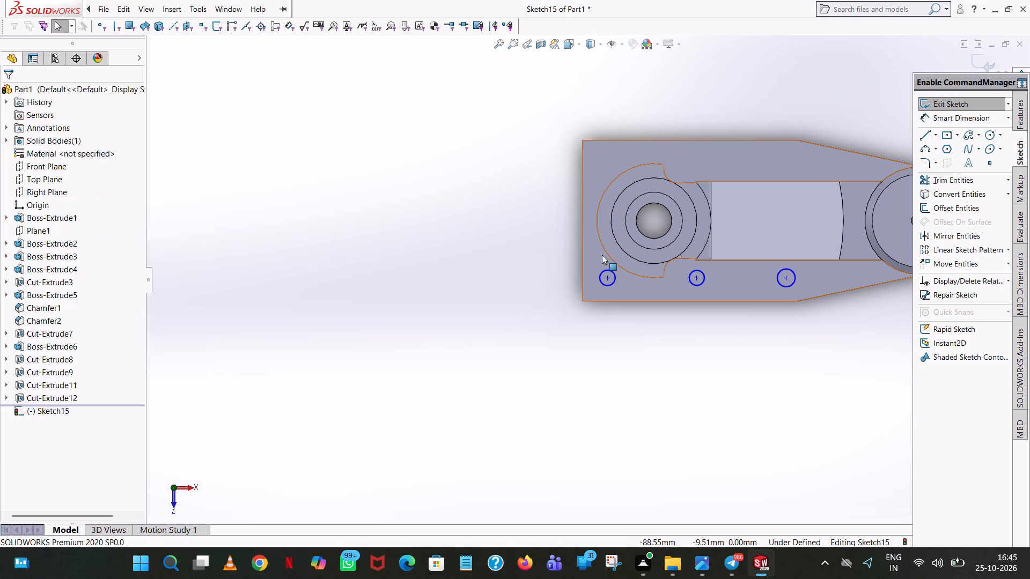
pyautogui.click(603, 272)
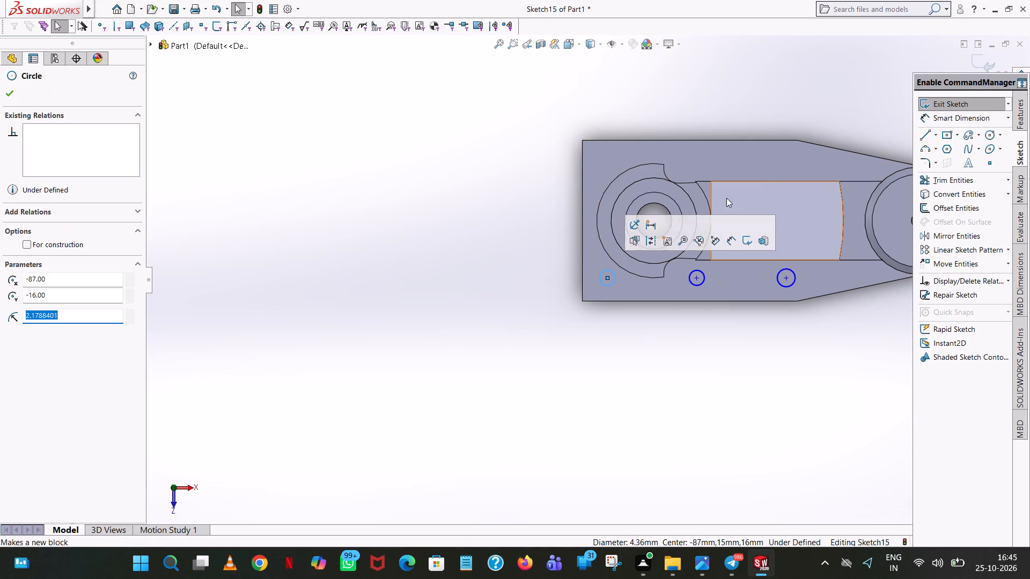
pyautogui.click(745, 126)
pyautogui.click(977, 116)
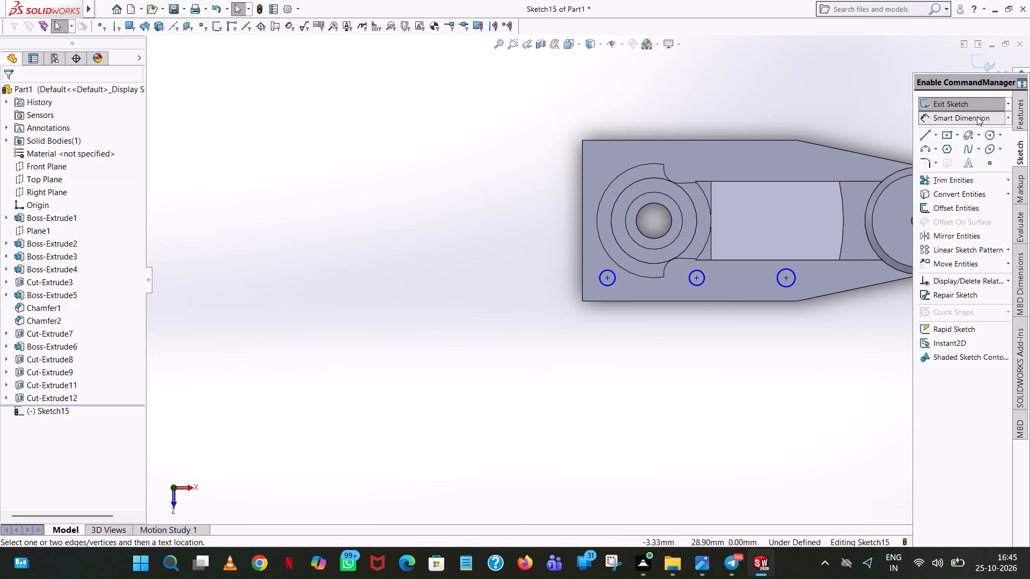
pyautogui.click(608, 269)
pyautogui.click(525, 311)
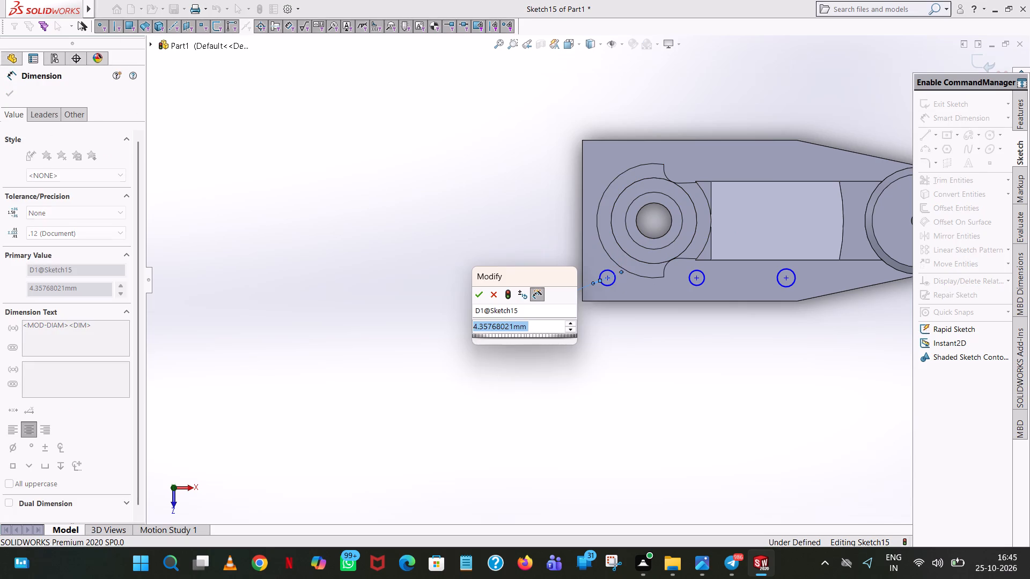
pyautogui.press('6')
pyautogui.press('Return')
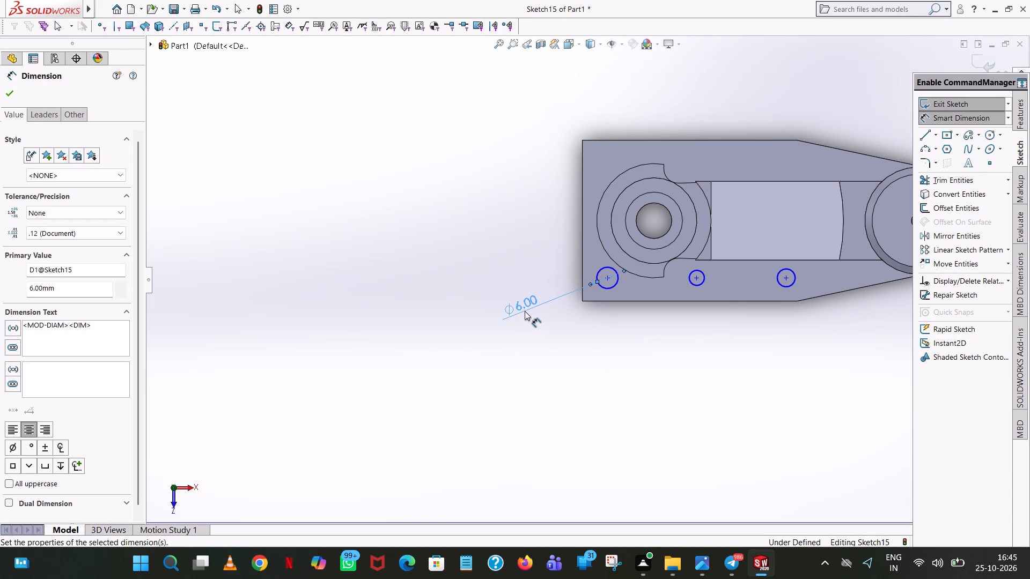
# Dimension the middle circle of the row to a 6 mm diameter.
pyautogui.click(700, 270)
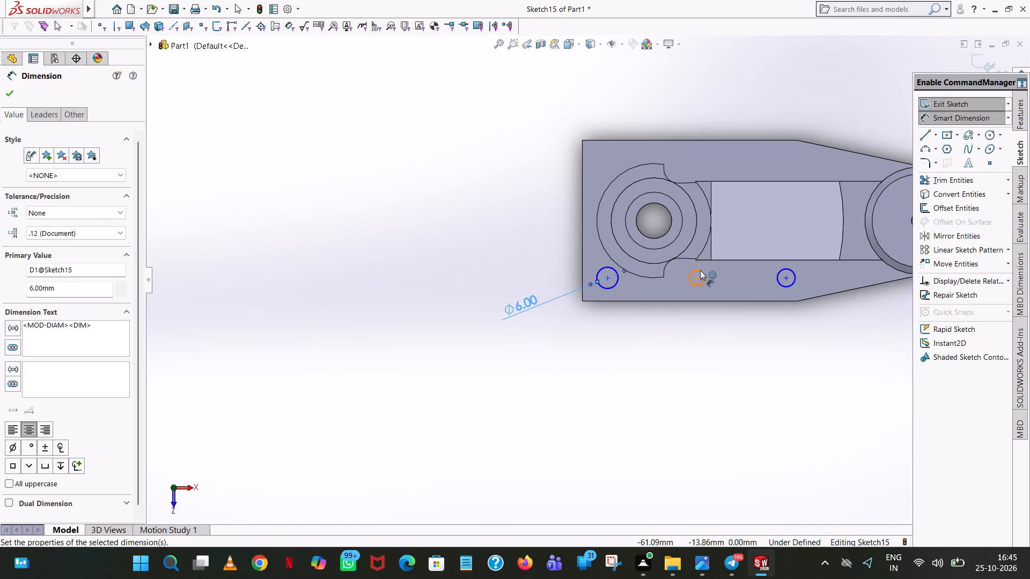
pyautogui.click(661, 414)
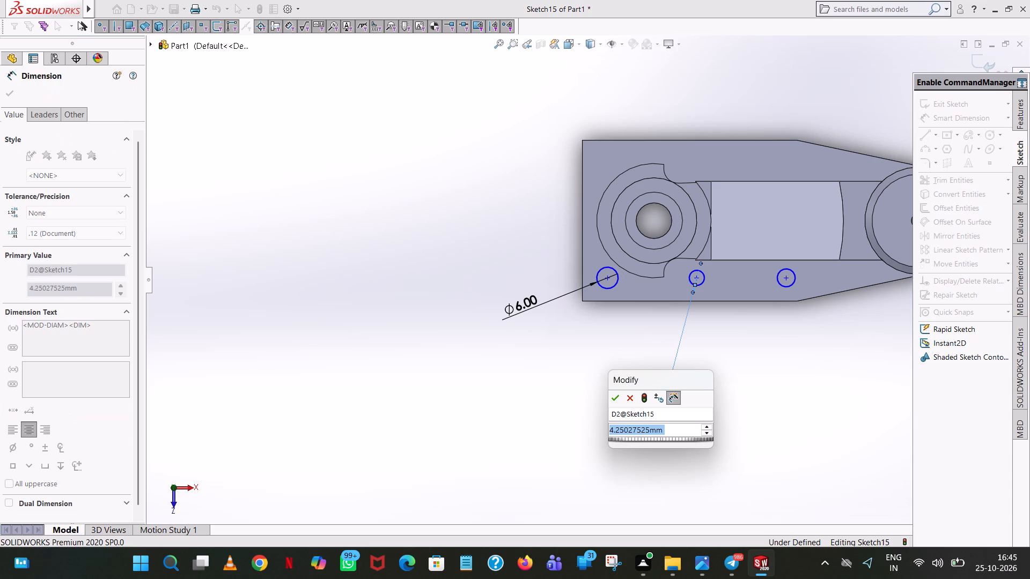
pyautogui.press('6')
pyautogui.press('Return')
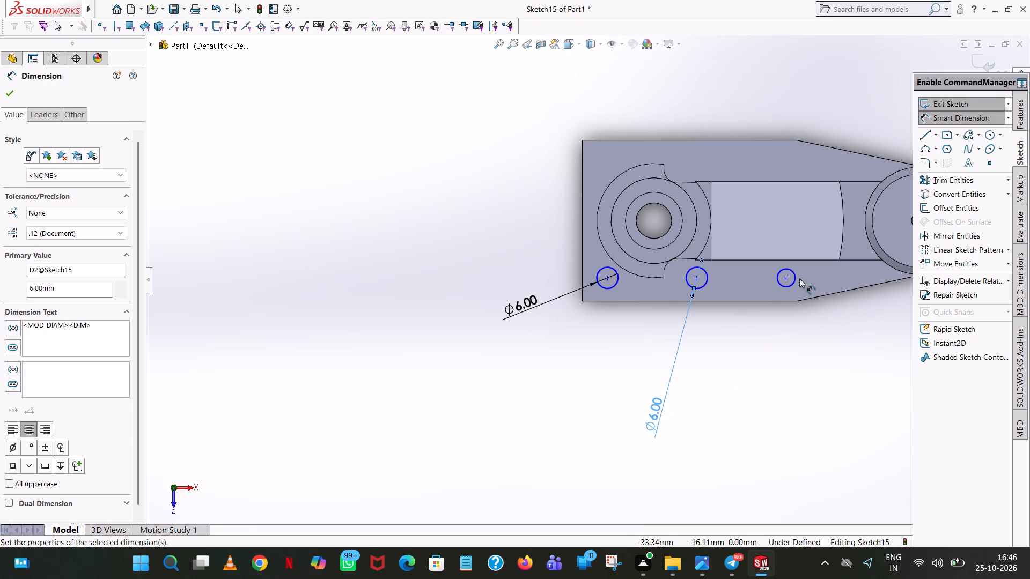
# Dimension the third circle, nearest the plate's tapered part, to a 6 mm diameter.
pyautogui.click(791, 266)
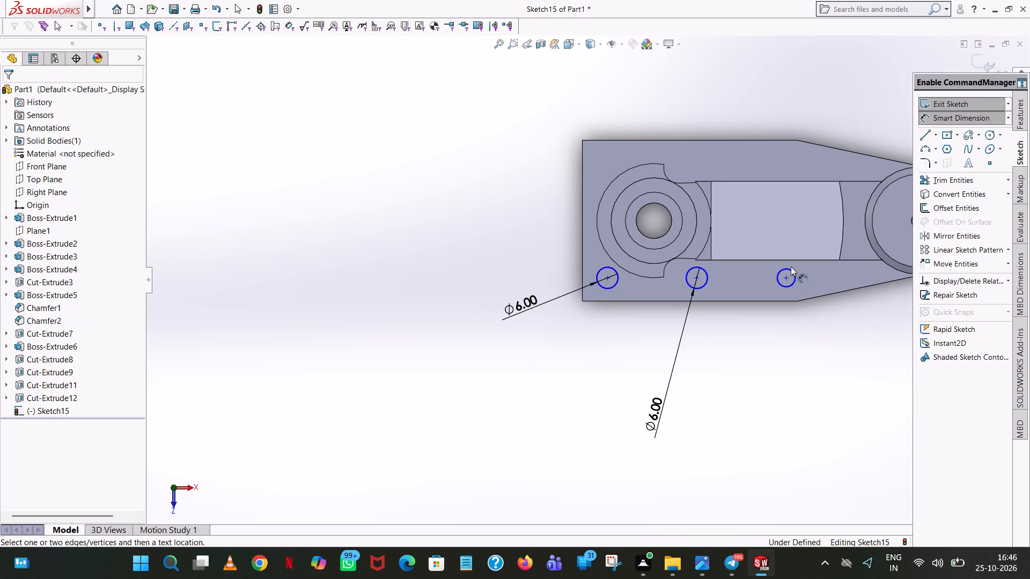
pyautogui.click(788, 268)
pyautogui.moveTo(727, 430); pyautogui.dragTo(727, 449)
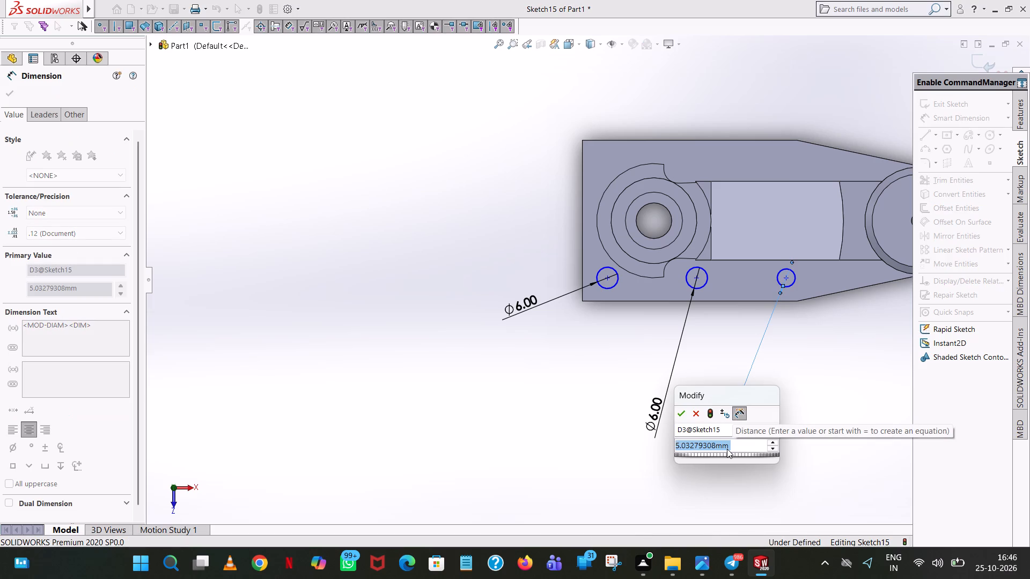
pyautogui.press('6')
pyautogui.press('Return')
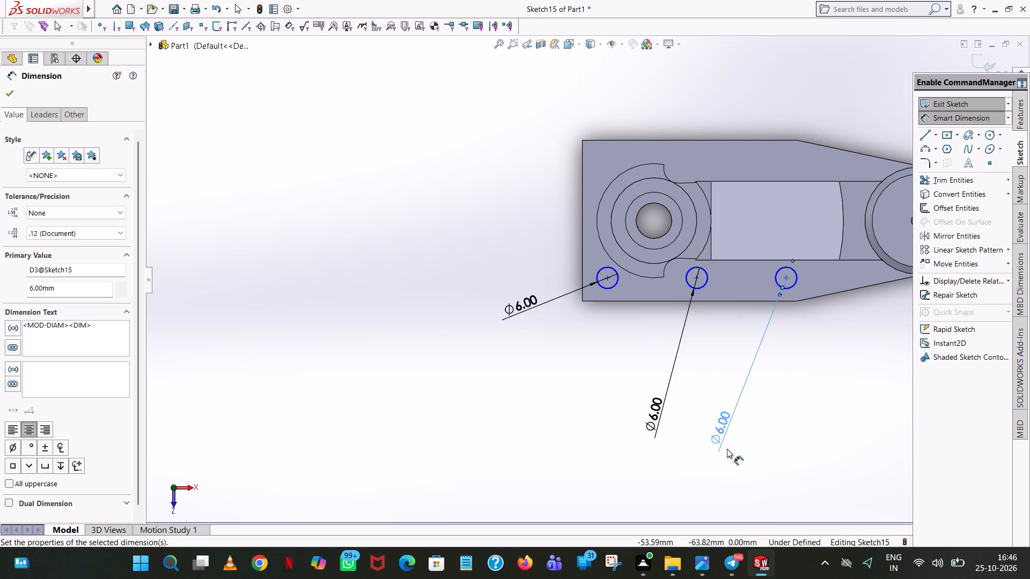
pyautogui.click(6, 99)
pyautogui.click(431, 137)
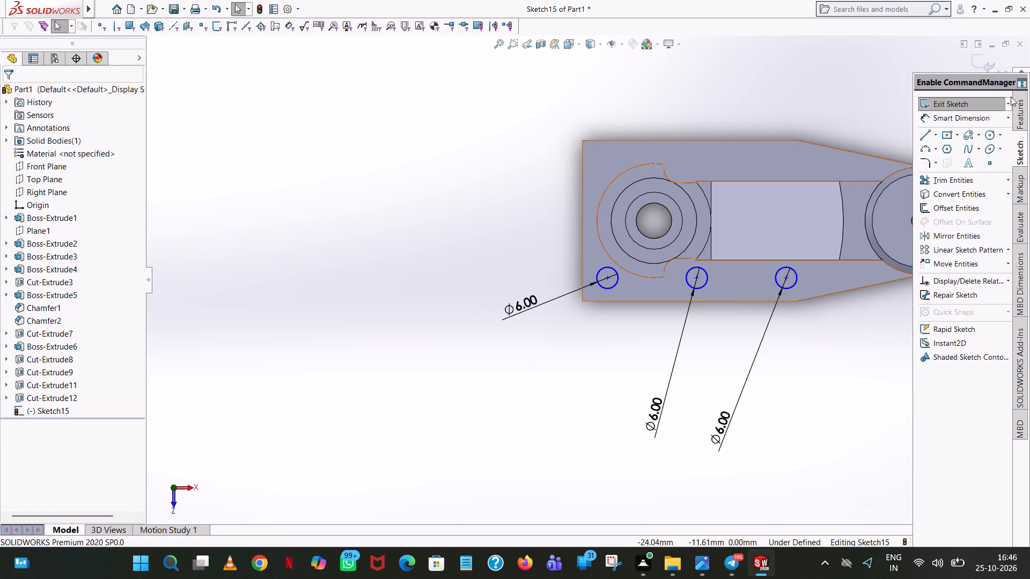
# Sketch a horizontal line about 46 mm long along the plate's centreline, starting from the midpoint of its end edge.
pyautogui.click(932, 136)
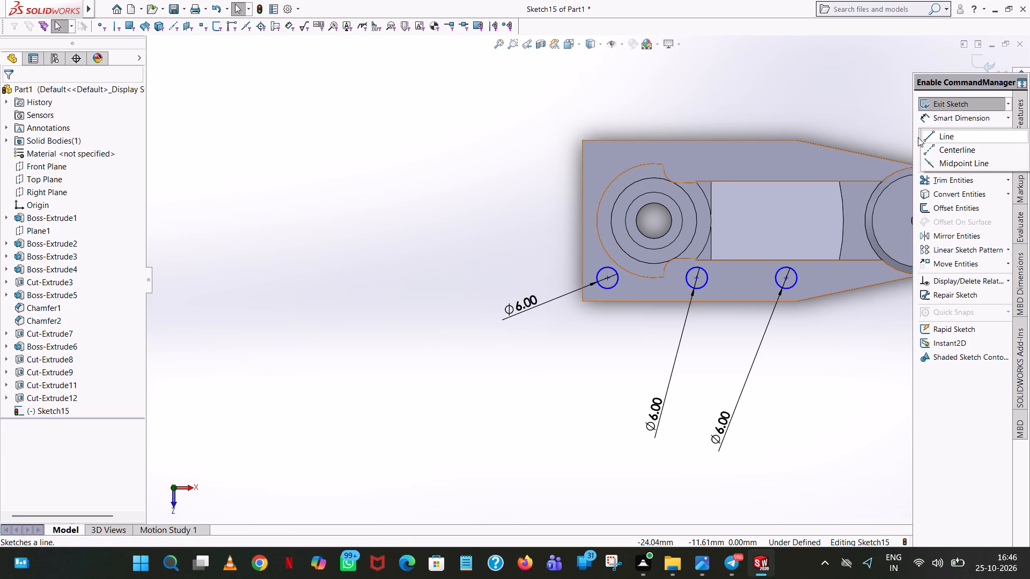
pyautogui.click(762, 93)
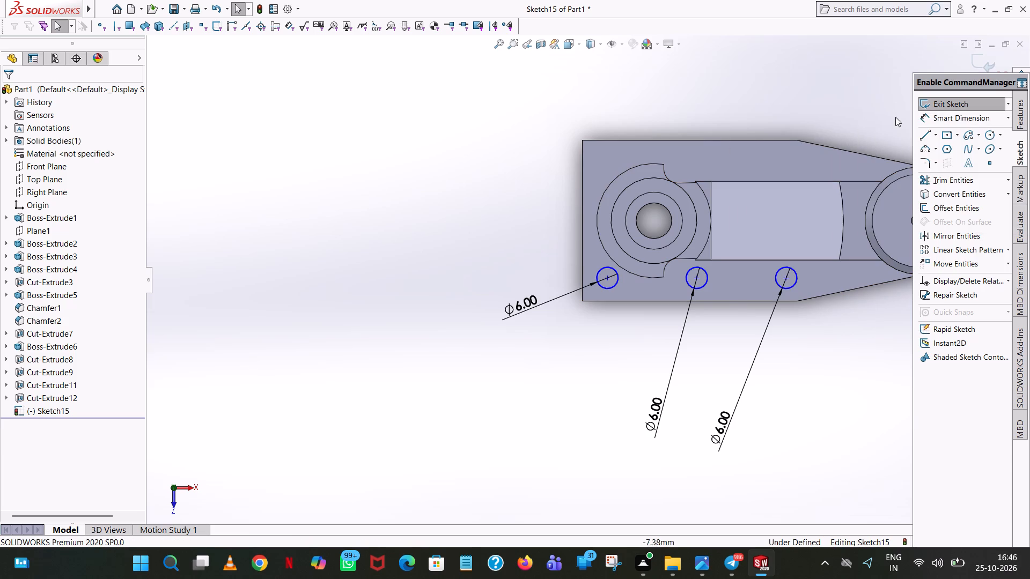
pyautogui.click(925, 136)
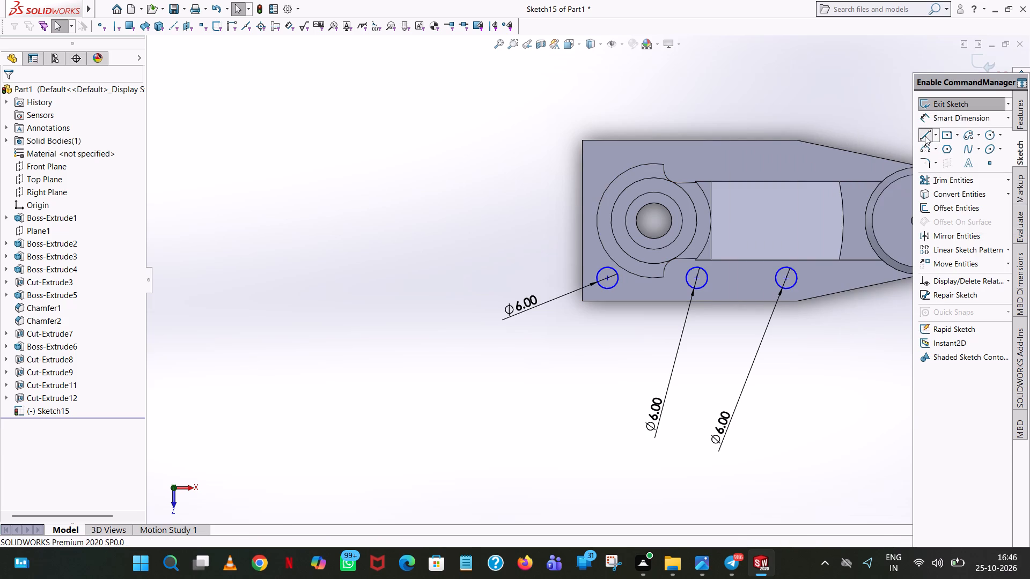
pyautogui.click(581, 220)
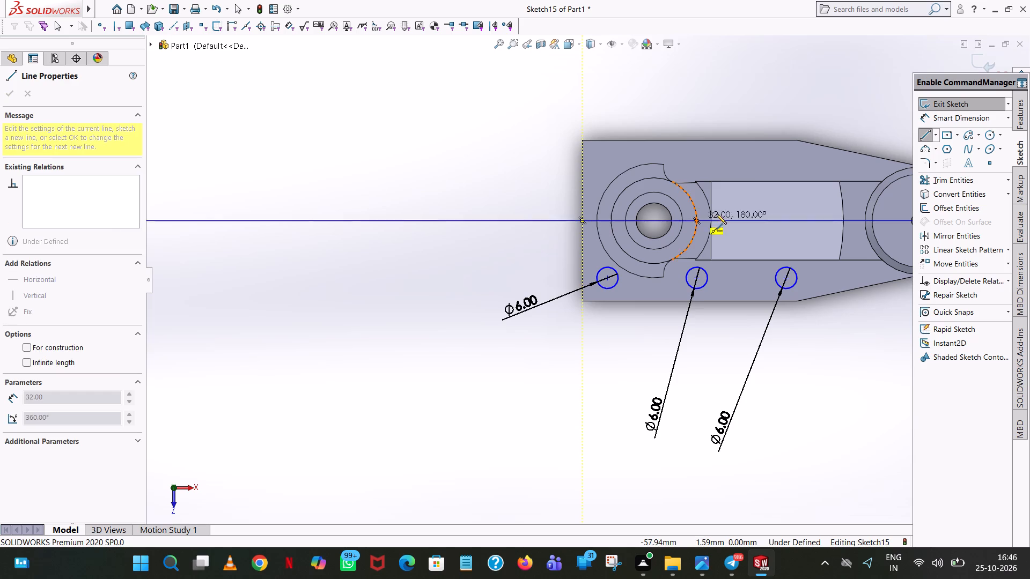
pyautogui.click(748, 221)
pyautogui.rightClick(748, 221)
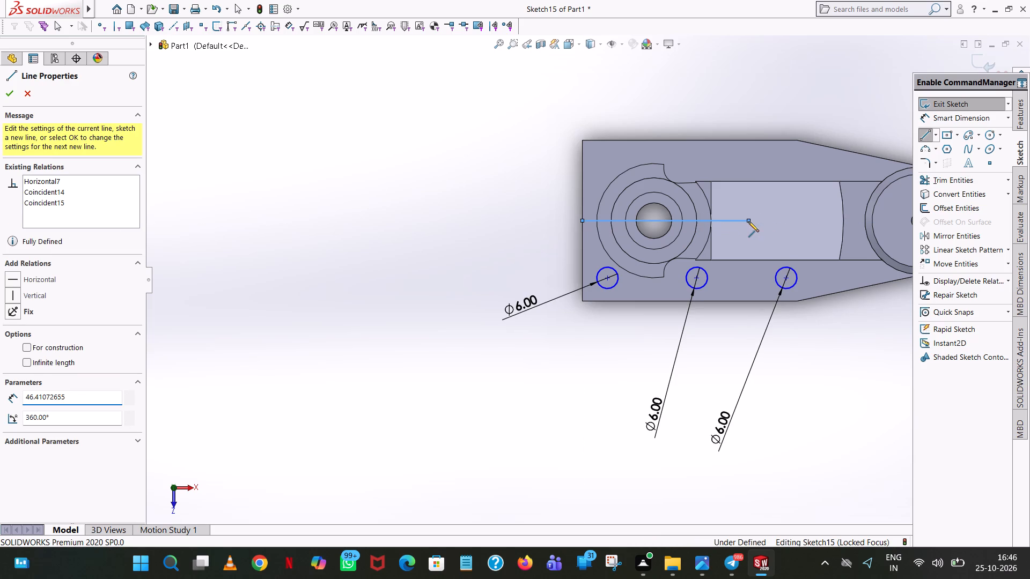
pyautogui.click(800, 228)
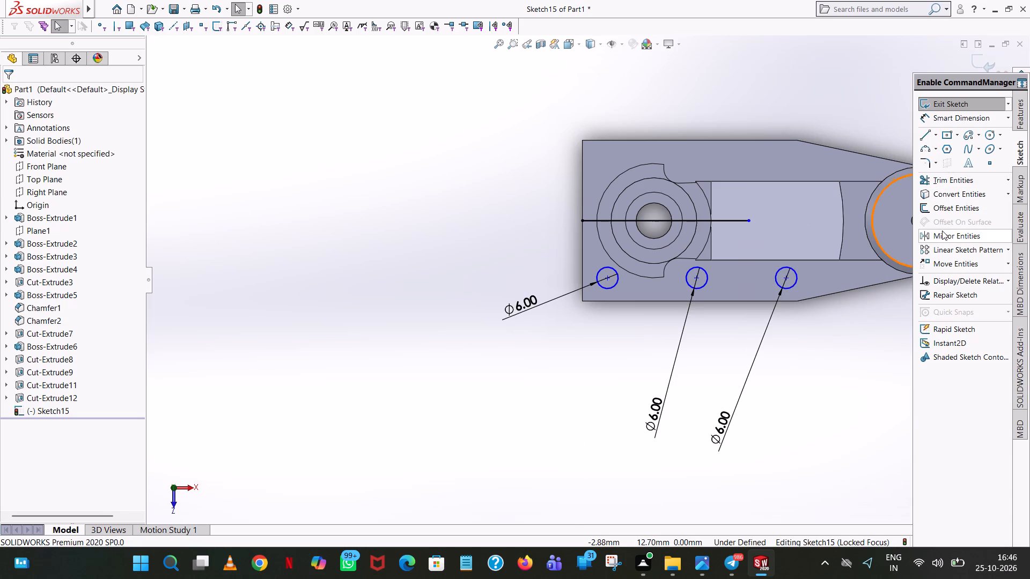
# Mirror the three 6 mm circles about the centreline to copy the row onto the plate's opposite side.
pyautogui.click(942, 231)
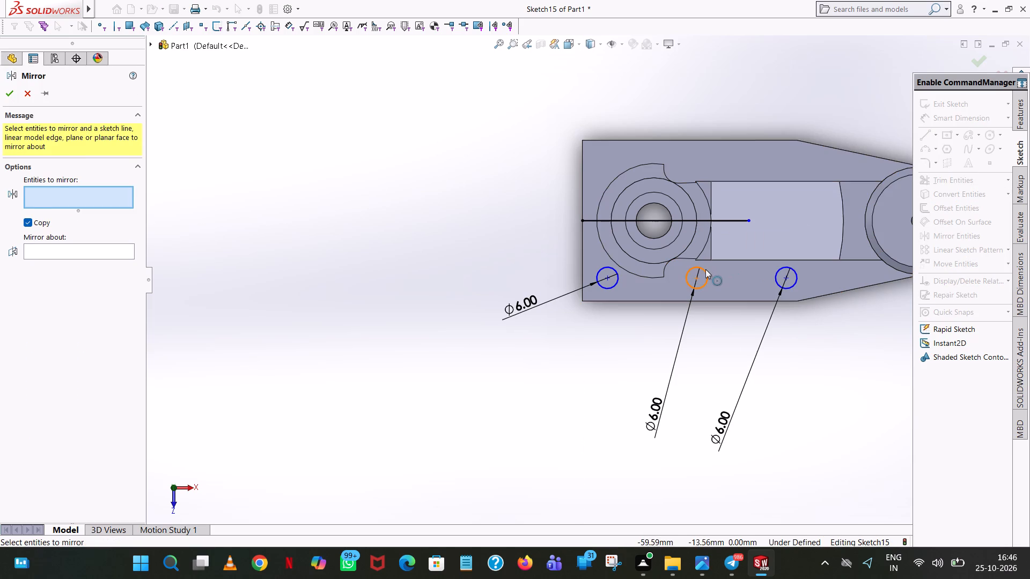
pyautogui.click(705, 269)
pyautogui.click(776, 270)
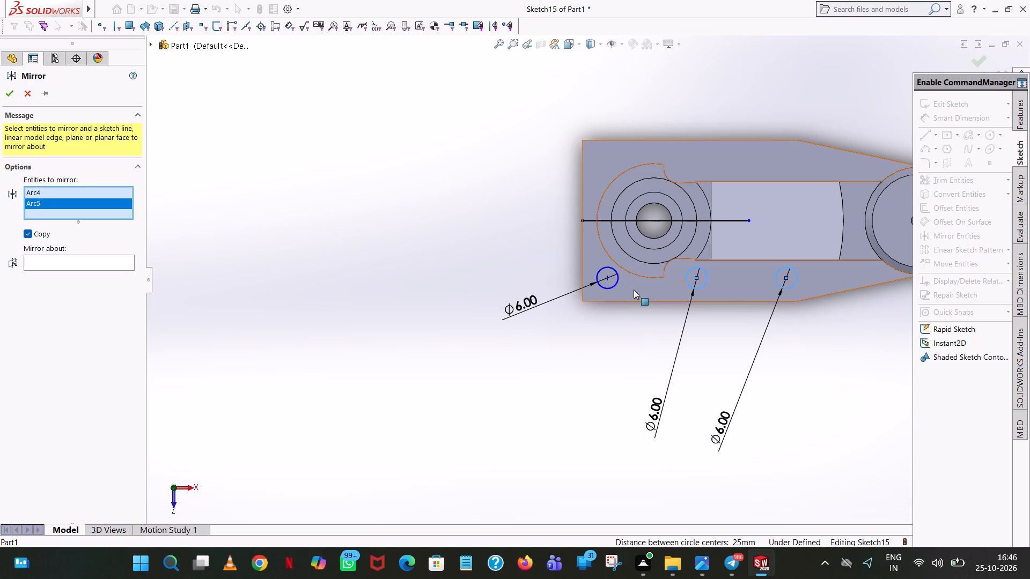
pyautogui.click(616, 286)
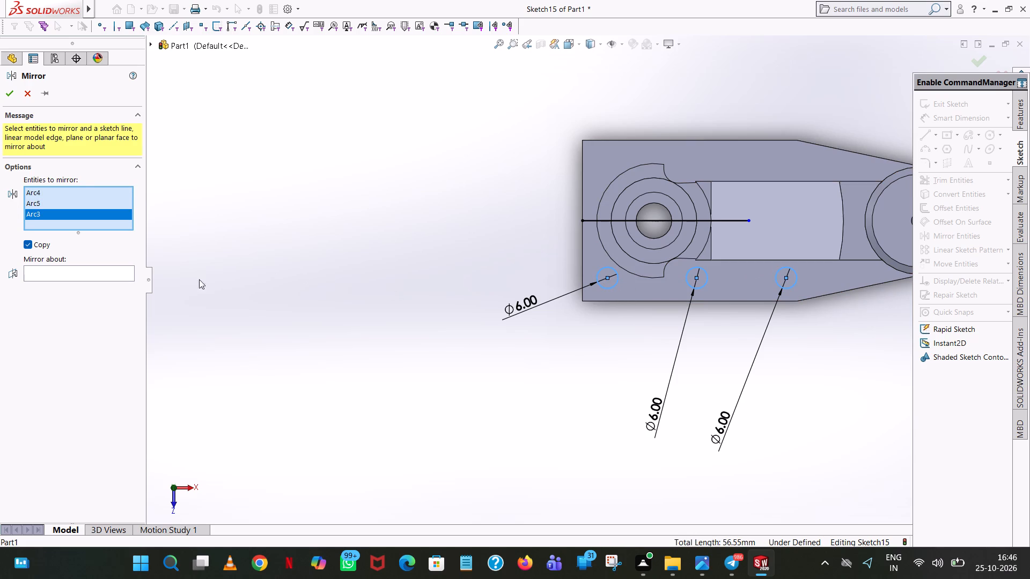
pyautogui.click(76, 271)
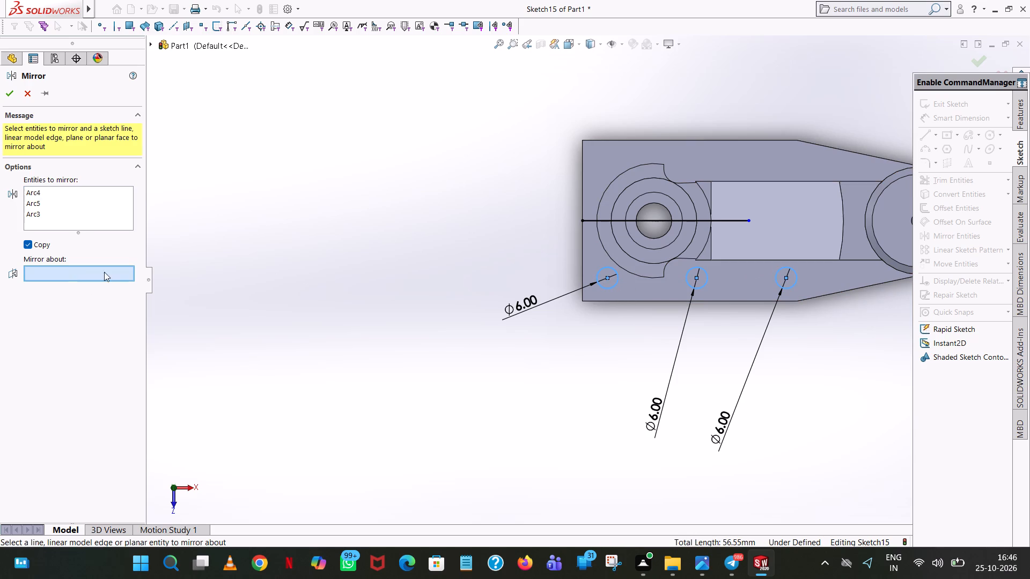
pyautogui.click(720, 218)
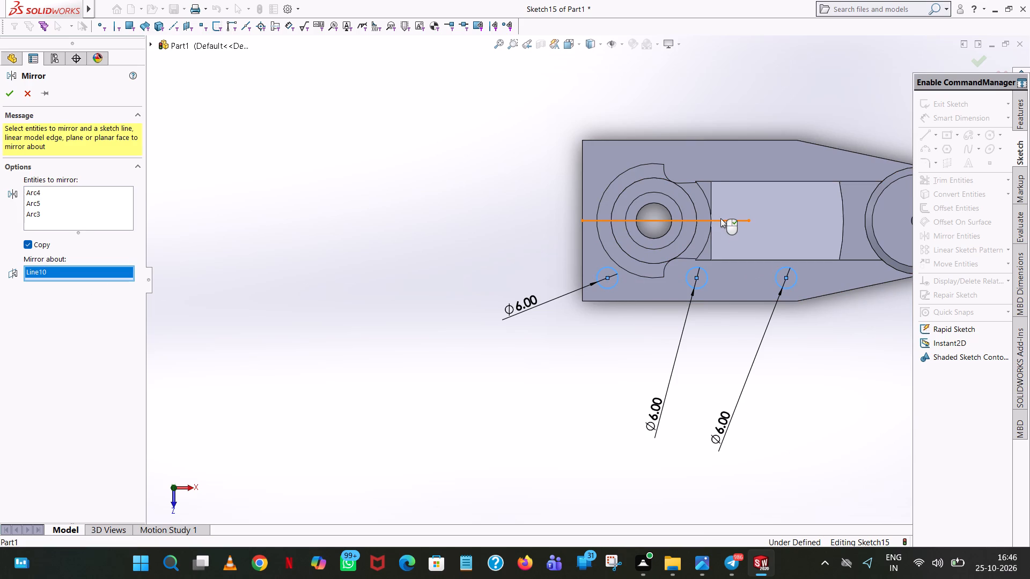
pyautogui.click(16, 99)
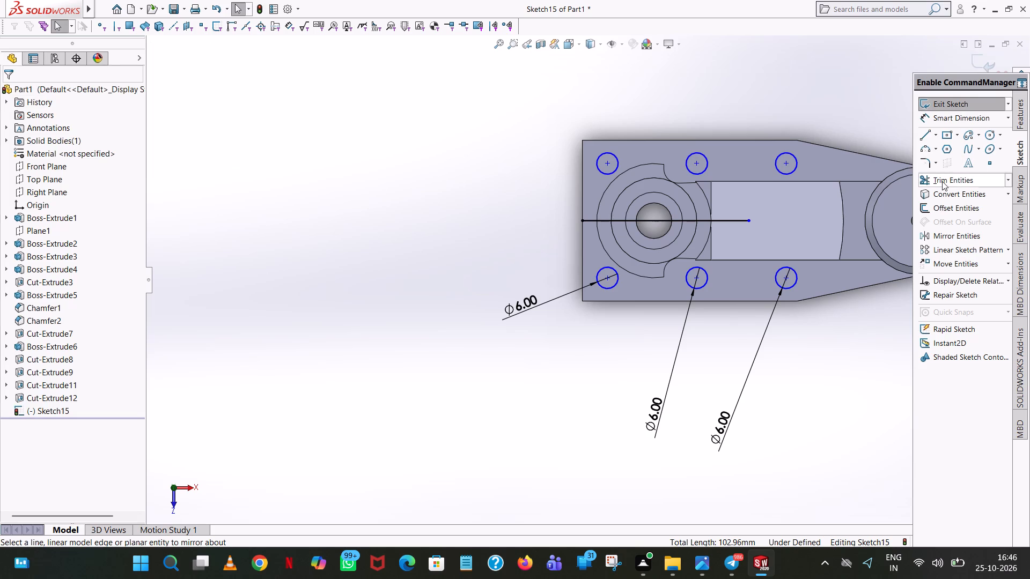
# Trim away the line used as the mirror axis, keeping the six circles.
pyautogui.click(942, 181)
pyautogui.moveTo(720, 221); pyautogui.dragTo(716, 221)
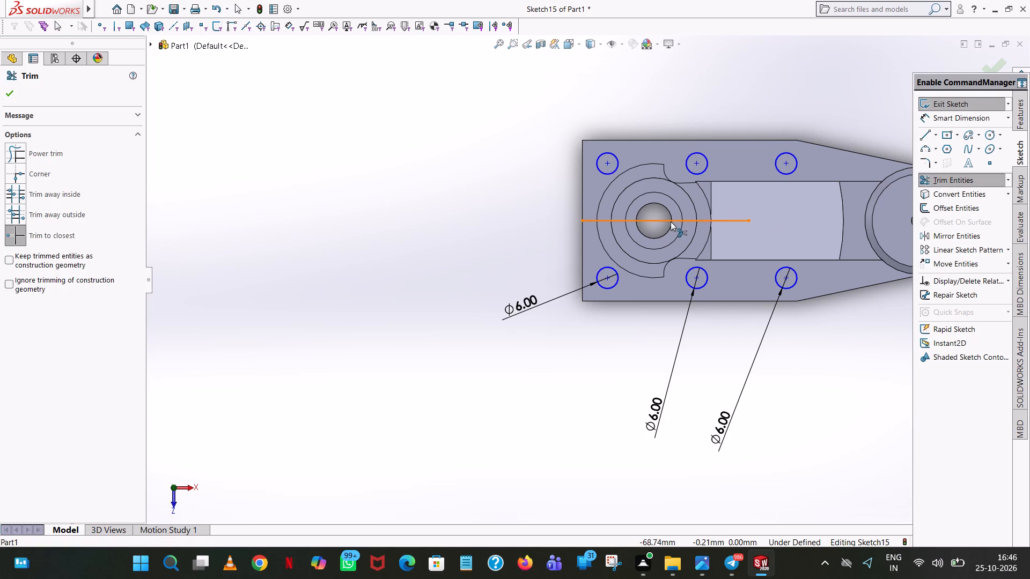
pyautogui.moveTo(668, 221); pyautogui.dragTo(661, 221)
pyautogui.doubleClick(649, 221)
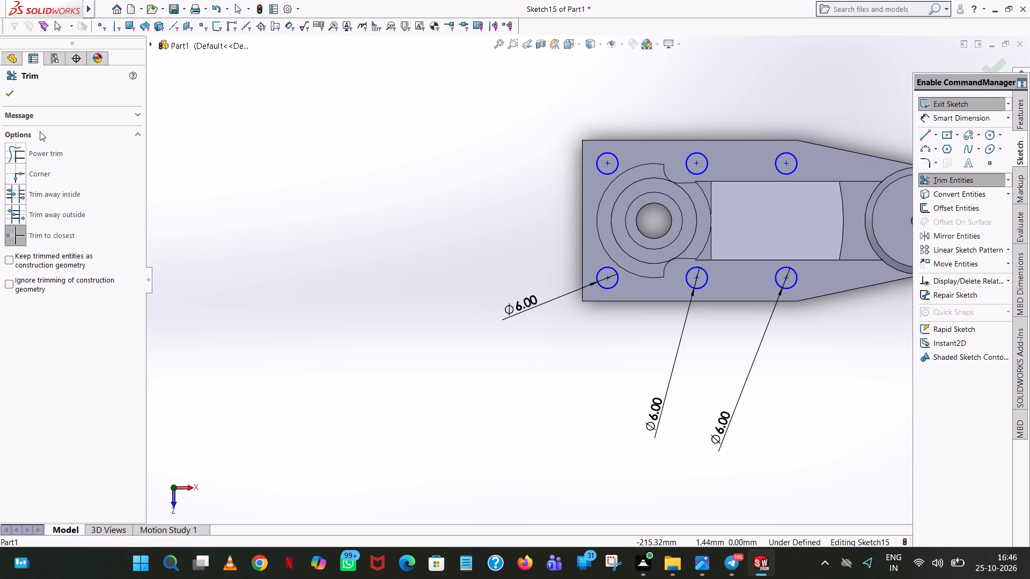
pyautogui.click(14, 91)
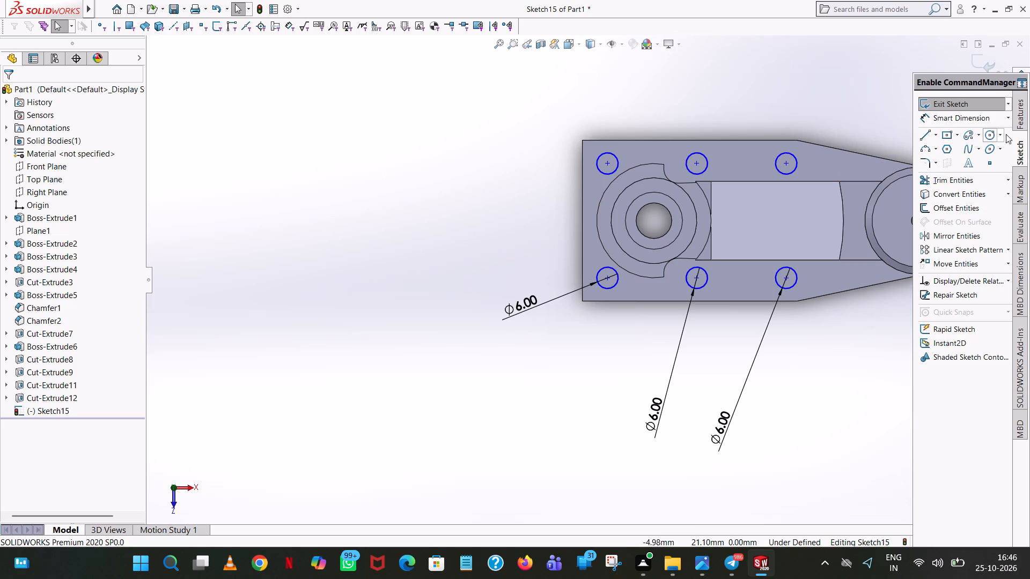
# Dimension the horizontal distance from the origin to the centre of the original row's circle nearest the plate's end edge.
pyautogui.click(925, 121)
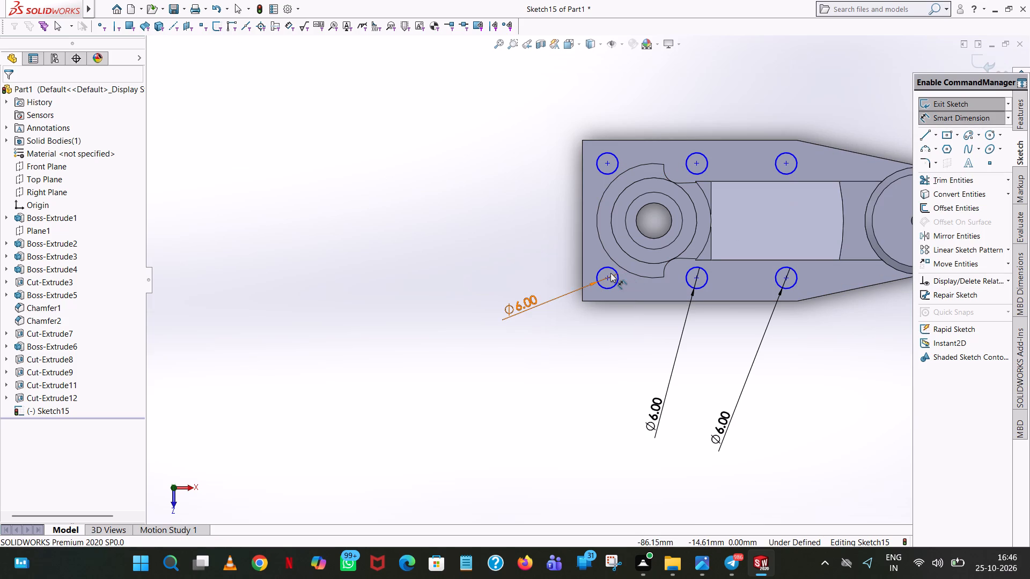
pyautogui.click(605, 279)
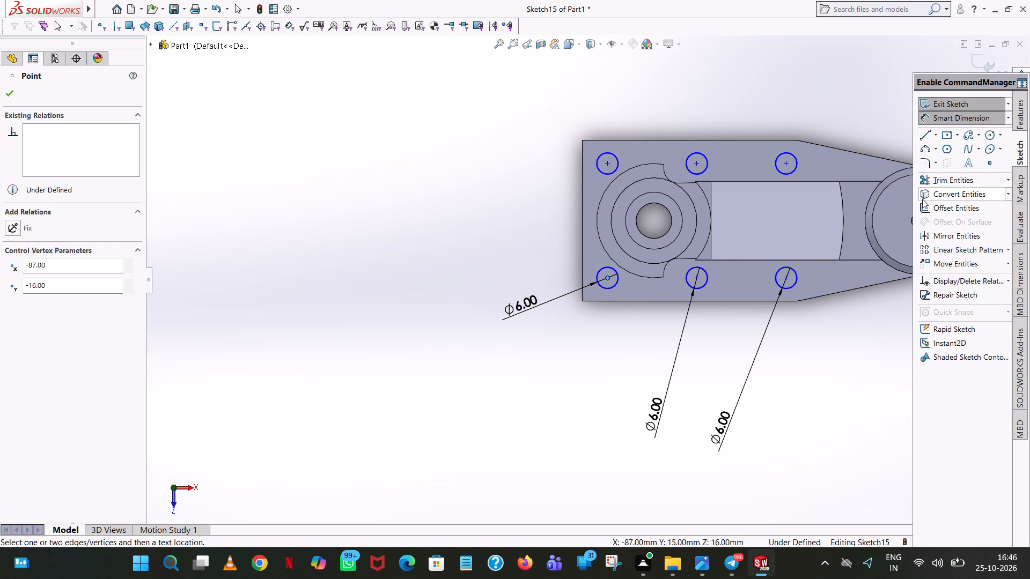
pyautogui.scroll(1, 922, 199)
pyautogui.scroll(1, 669, 162)
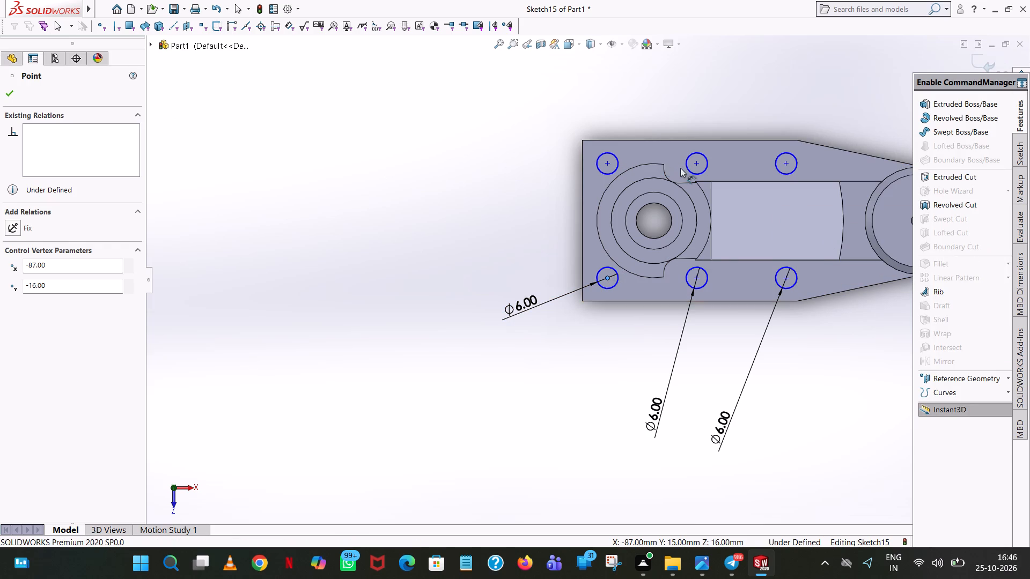
pyautogui.scroll(4, 680, 168)
pyautogui.scroll(-2, 754, 275)
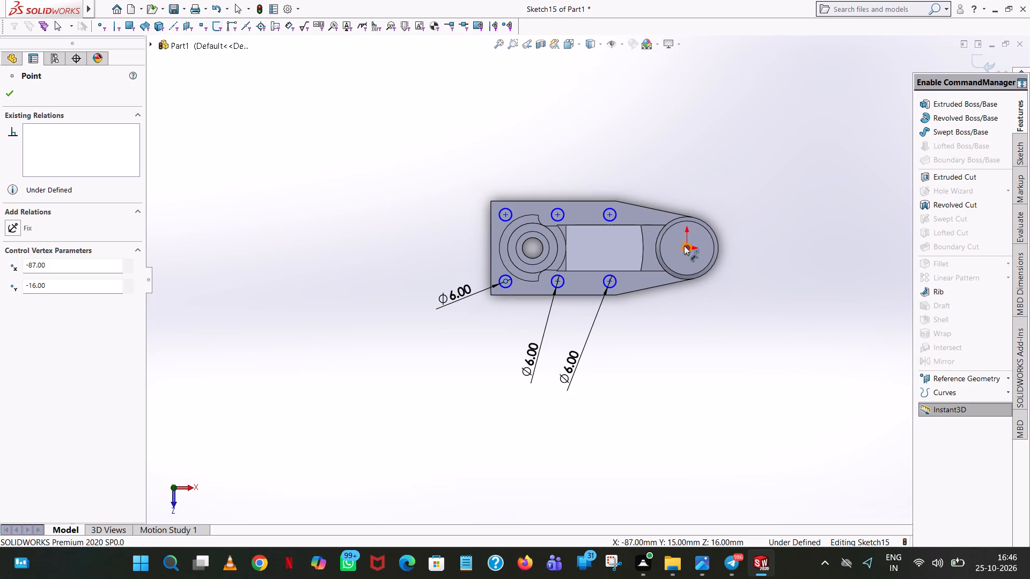
pyautogui.click(686, 249)
pyautogui.click(609, 422)
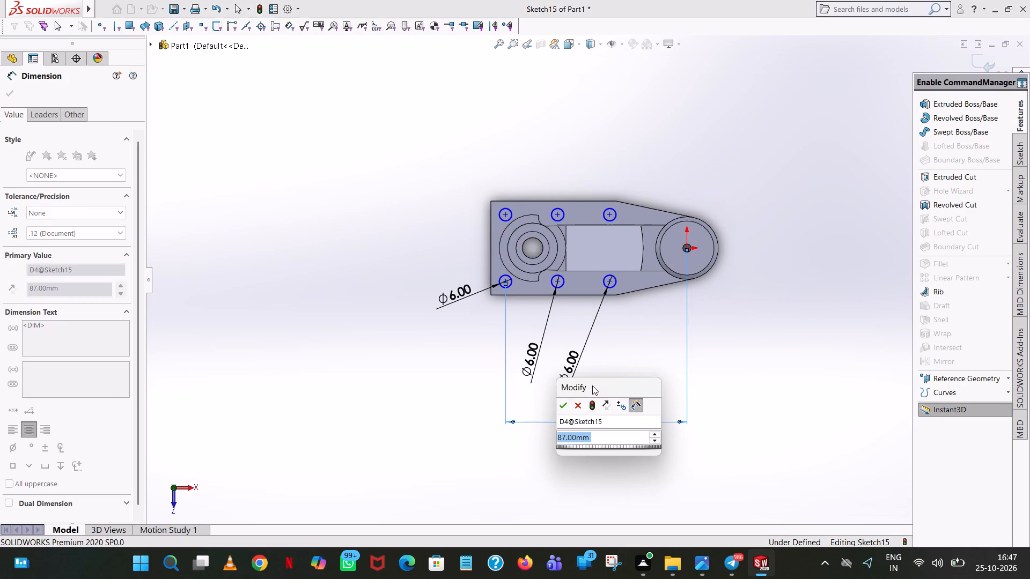
pyautogui.click(566, 401)
pyautogui.click(386, 329)
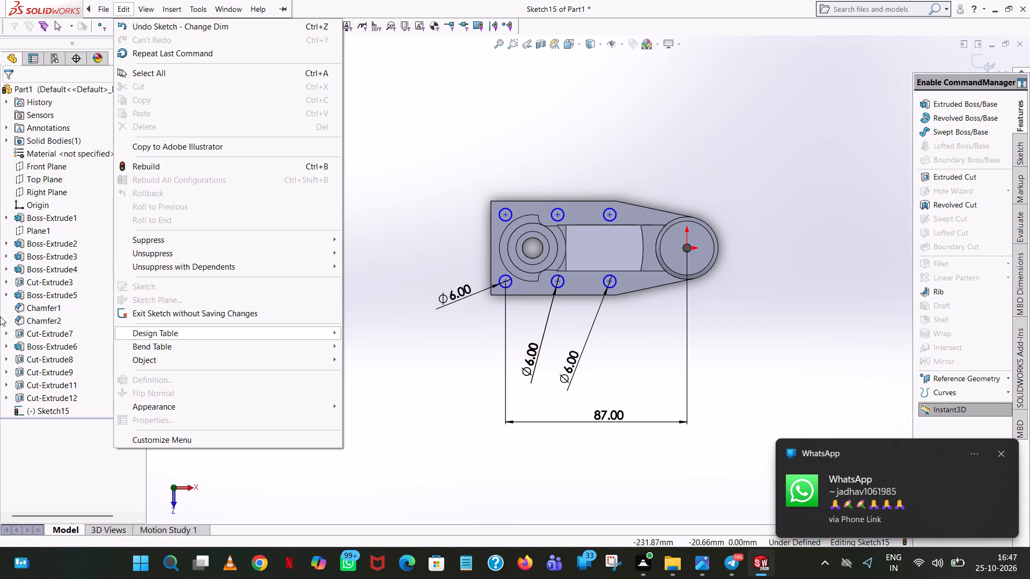
pyautogui.click(624, 72)
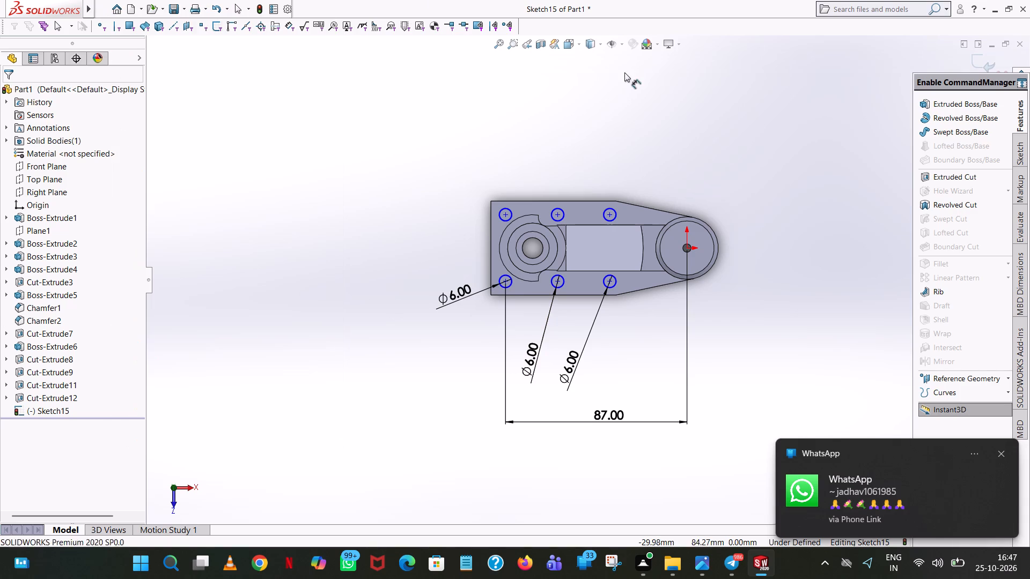
# Dimension the vertical distance from the origin to the centre of that same end circle.
pyautogui.click(505, 281)
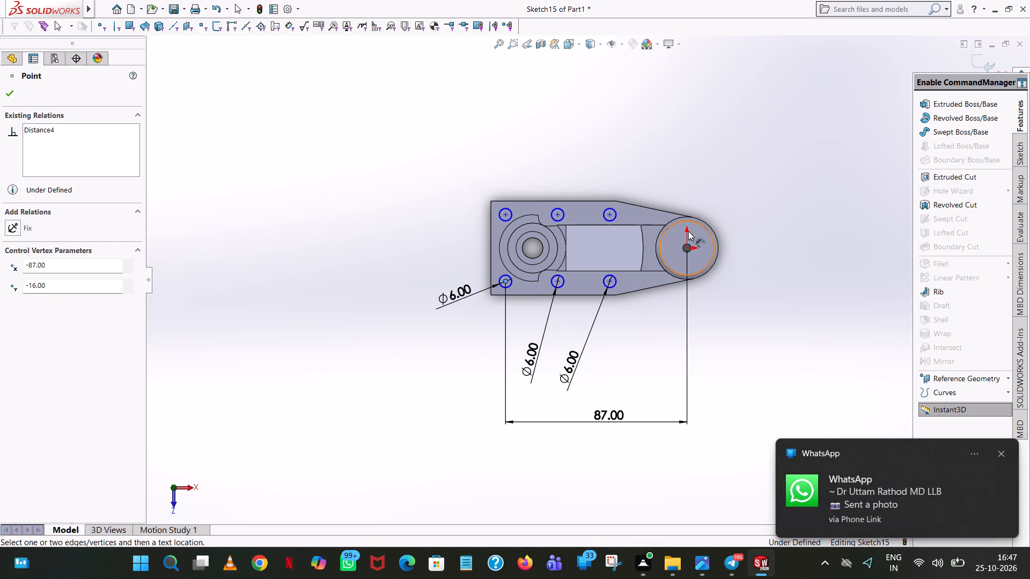
pyautogui.click(688, 248)
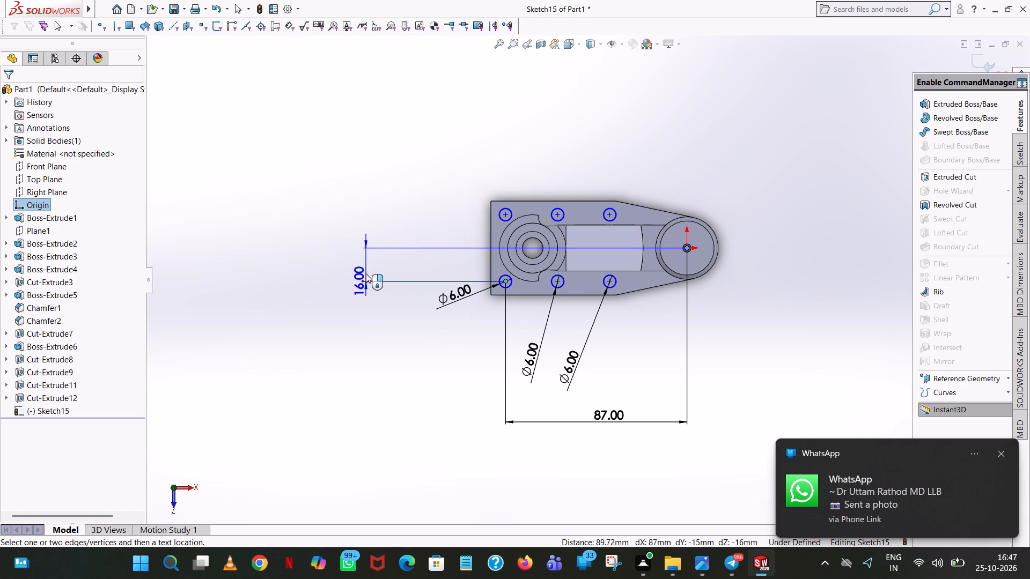
pyautogui.click(366, 273)
pyautogui.click(320, 259)
pyautogui.click(438, 135)
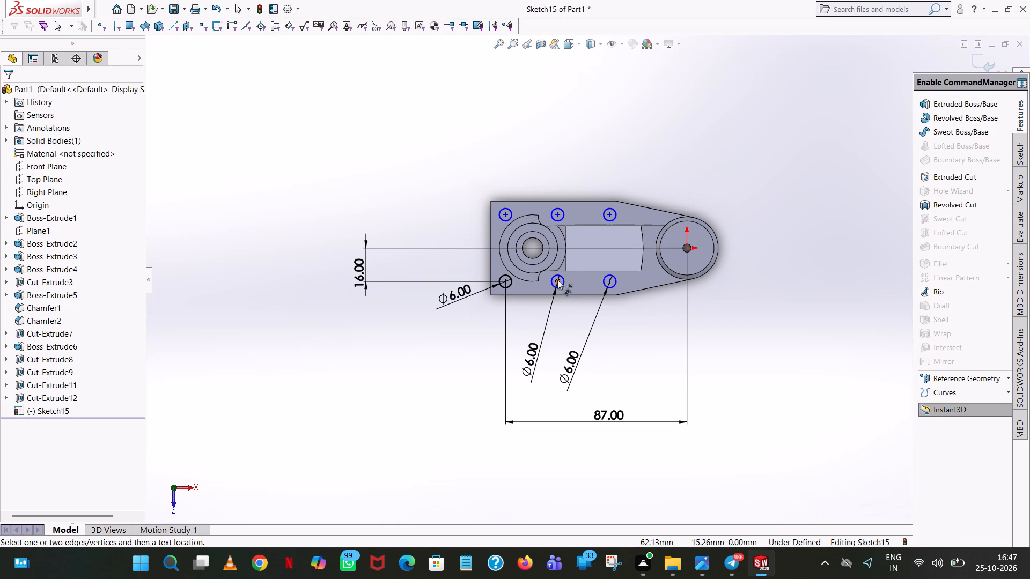
# Dimension the horizontal distance from the origin to the centre of the original row's middle circle.
pyautogui.click(557, 280)
pyautogui.click(687, 249)
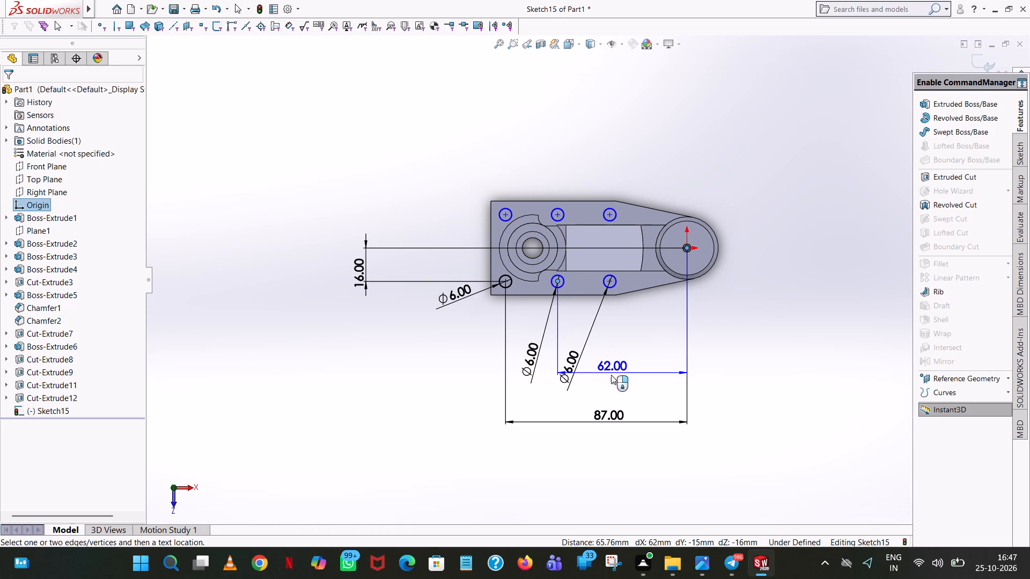
pyautogui.click(611, 375)
pyautogui.click(566, 364)
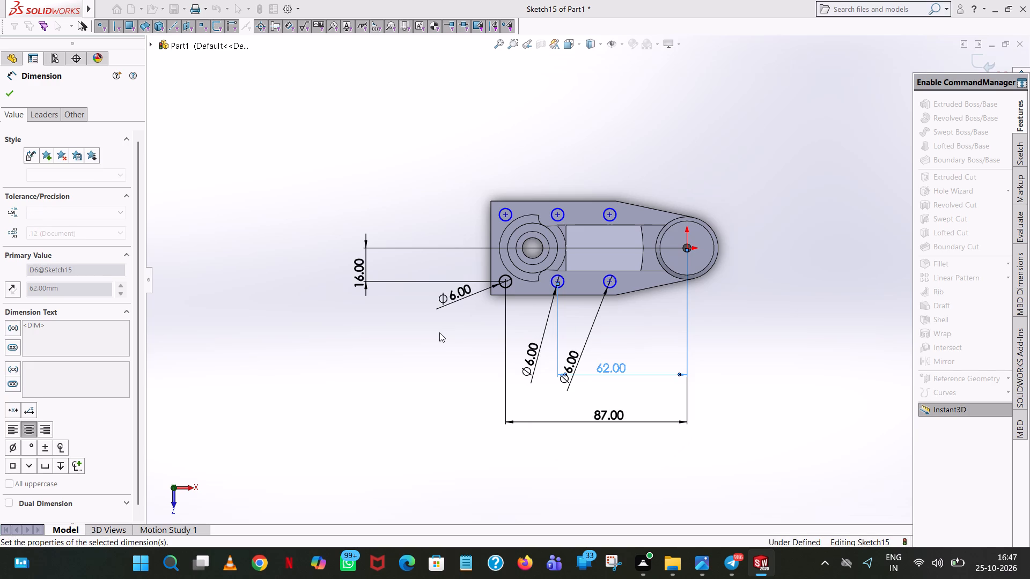
pyautogui.click(439, 332)
# Dimension the vertical distance from the origin to the centre of the original row's middle circle.
pyautogui.click(557, 282)
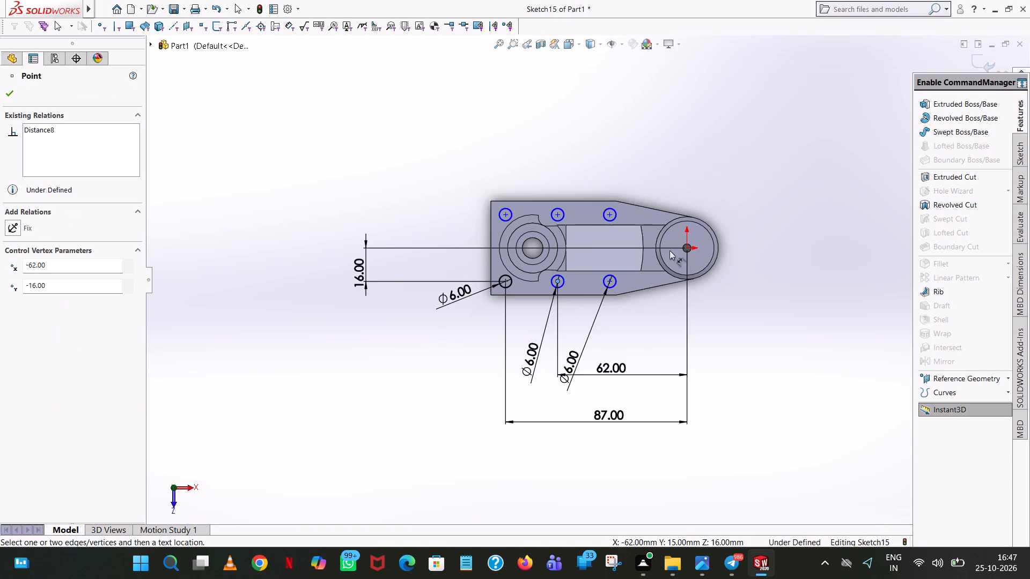
pyautogui.click(685, 249)
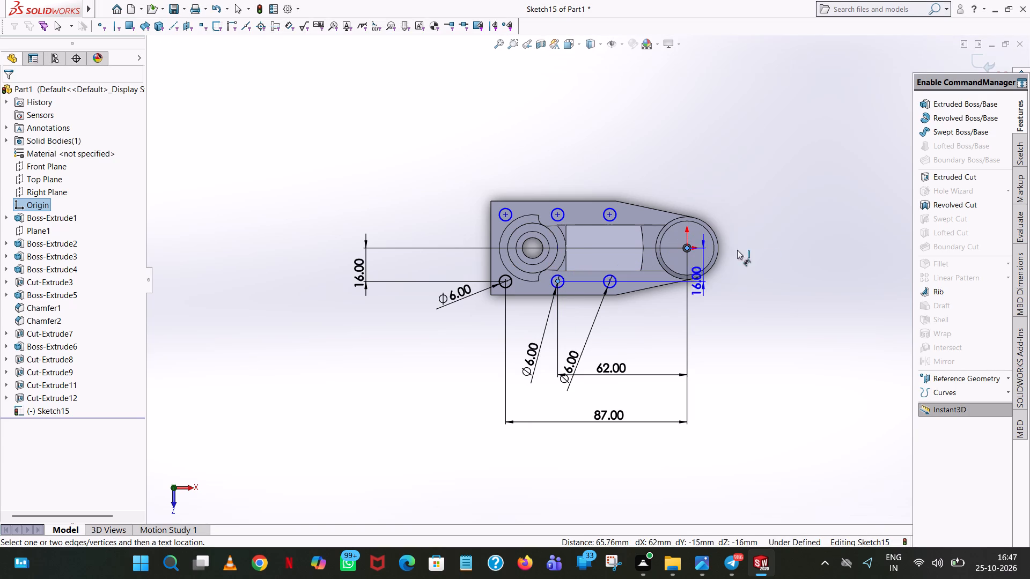
pyautogui.click(835, 250)
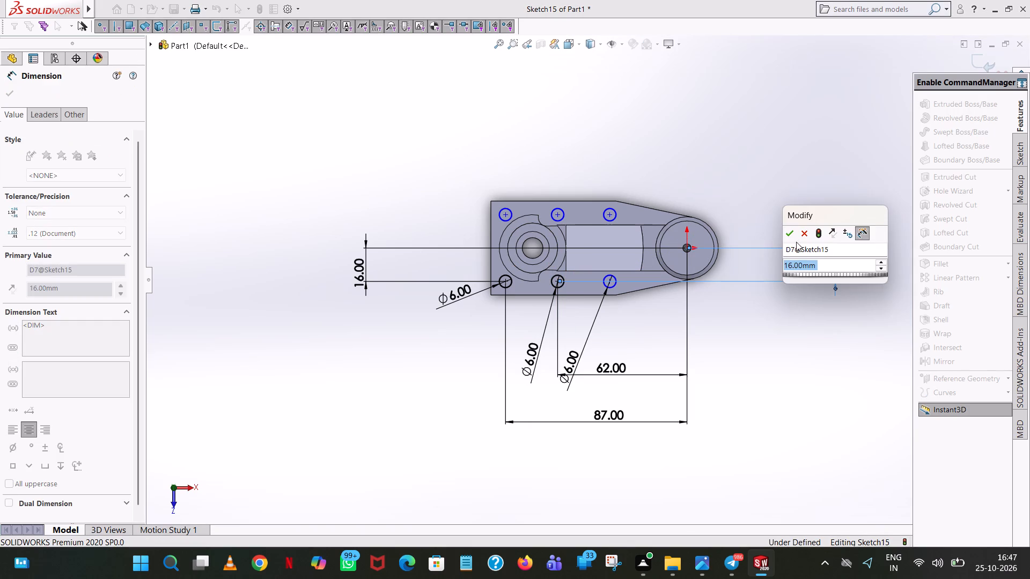
pyautogui.click(786, 236)
pyautogui.click(796, 180)
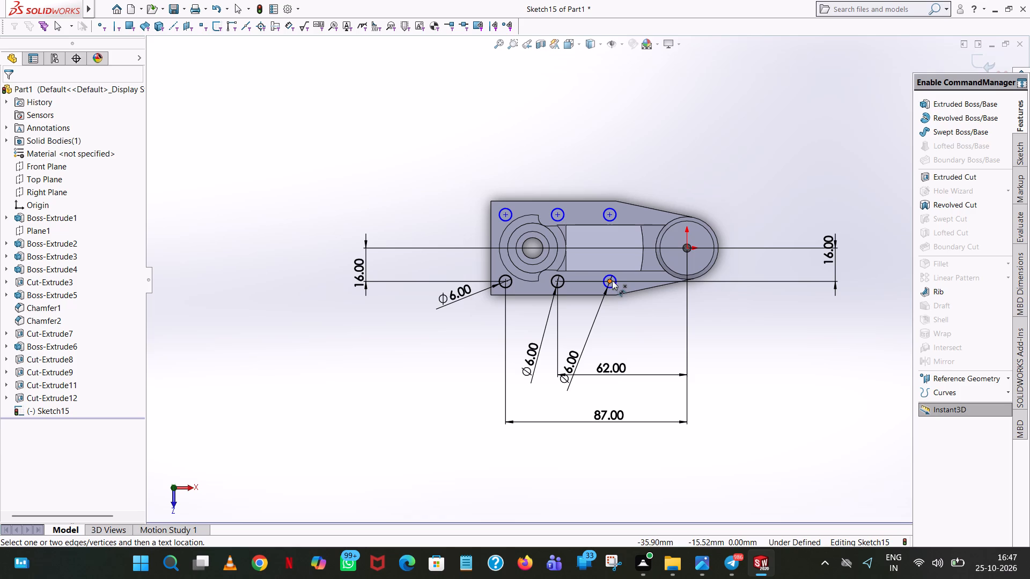
# Dimension the horizontal distance from the origin to the centre of the original row's circle nearest the tapered part.
pyautogui.click(612, 282)
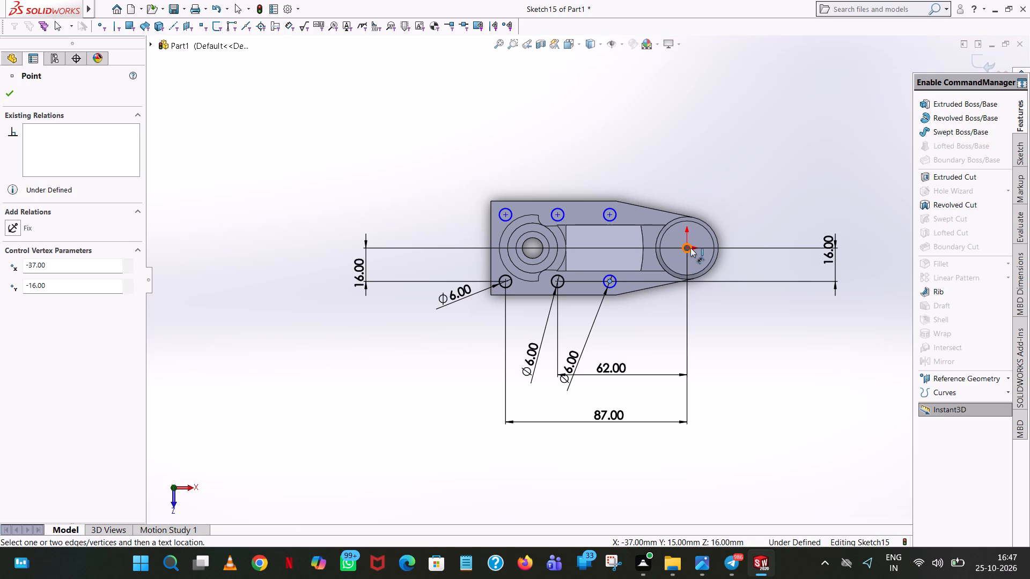
pyautogui.click(687, 249)
pyautogui.click(644, 326)
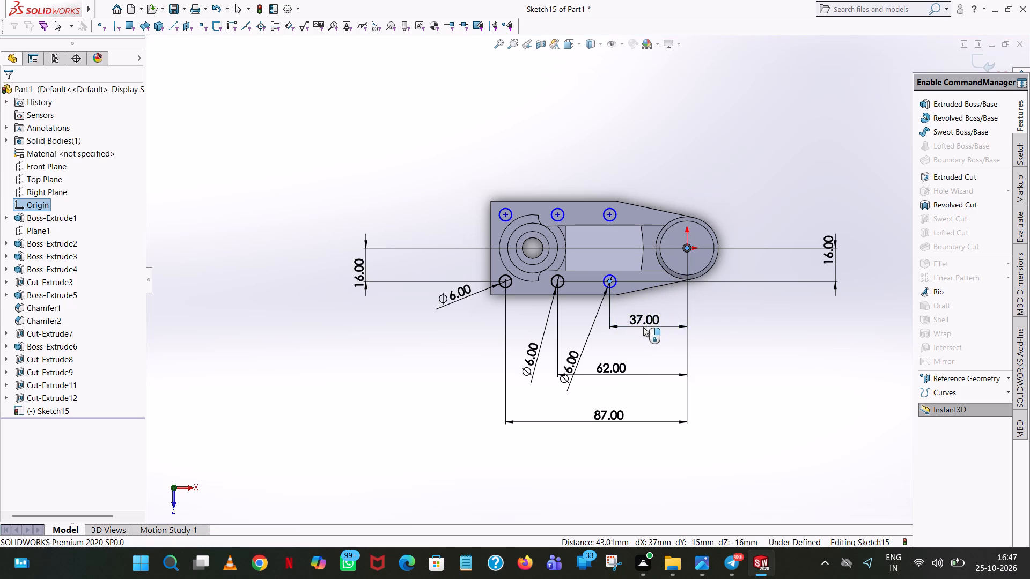
pyautogui.click(598, 317)
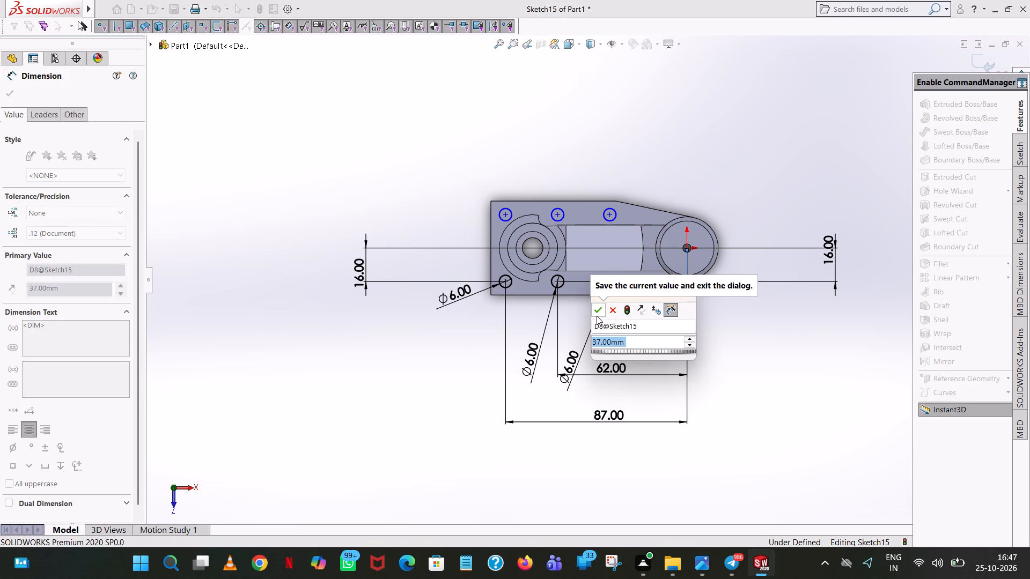
pyautogui.click(597, 307)
pyautogui.click(707, 151)
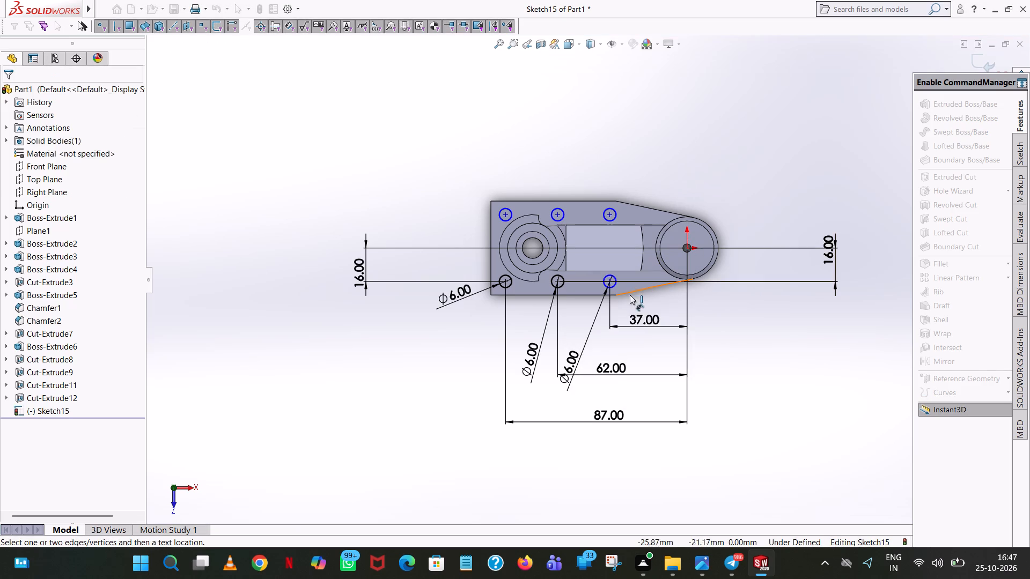
# Dimension the vertical distance from the origin to the centre of the original row's circle nearest the tapered part.
pyautogui.click(609, 279)
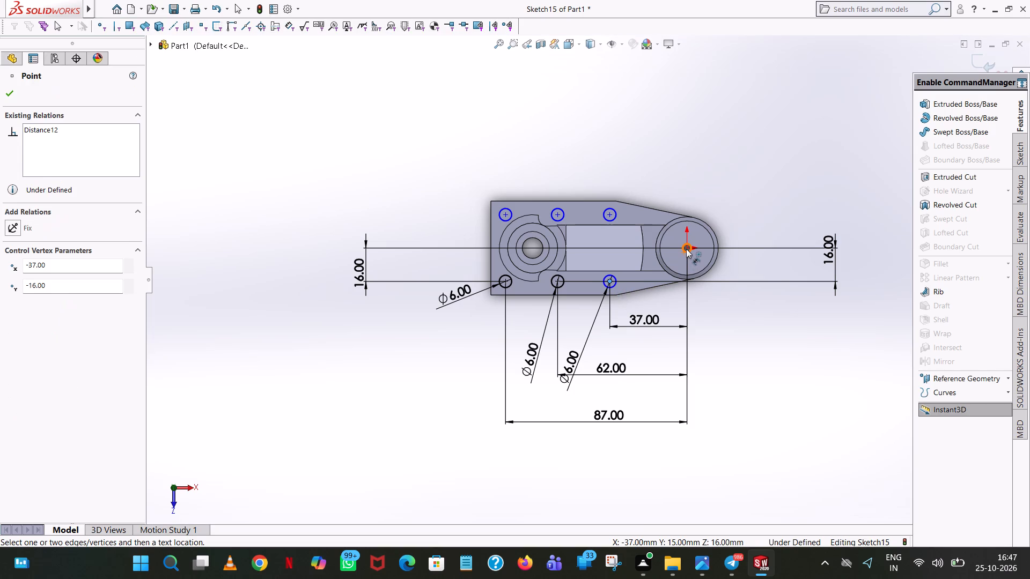
pyautogui.click(686, 249)
pyautogui.click(784, 251)
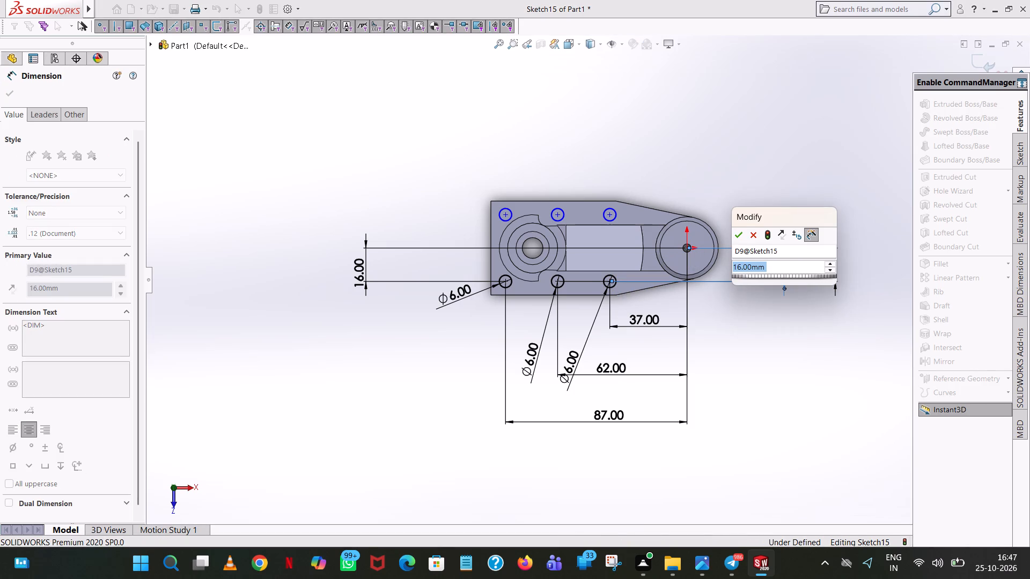
pyautogui.click(735, 237)
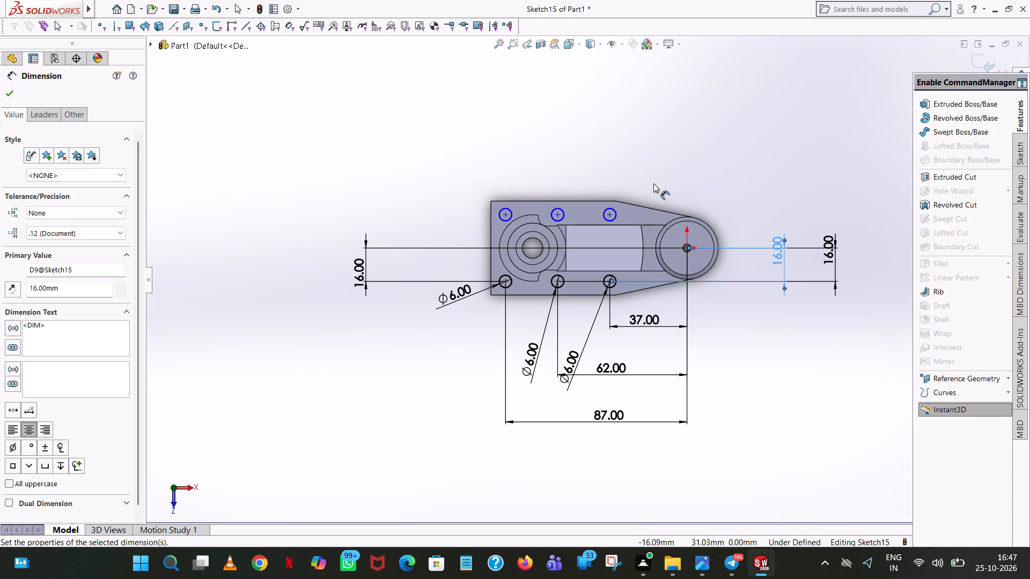
# Dimension the diameters of all three circles in the mirrored row.
pyautogui.click(610, 209)
pyautogui.click(648, 148)
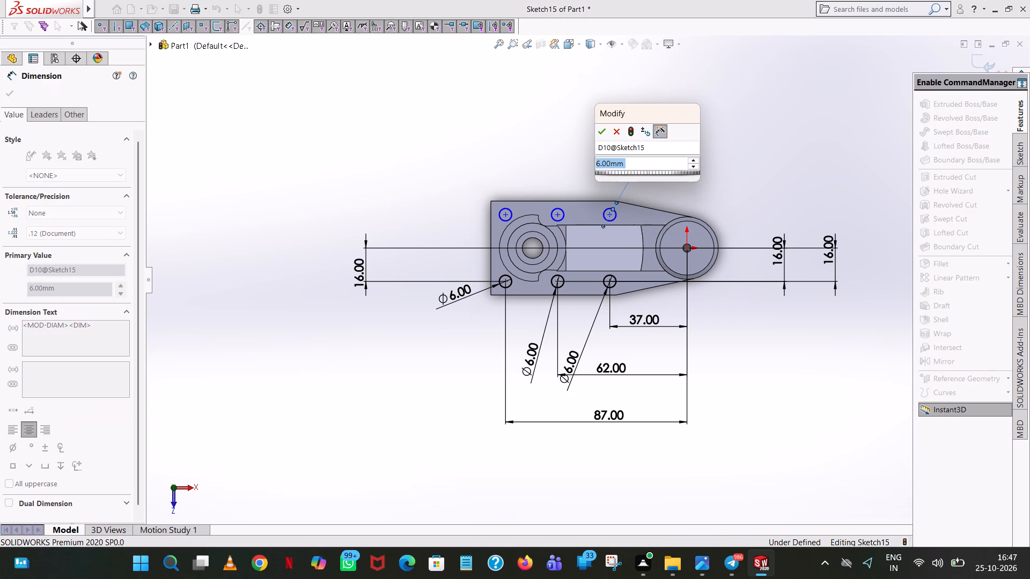
pyautogui.click(603, 134)
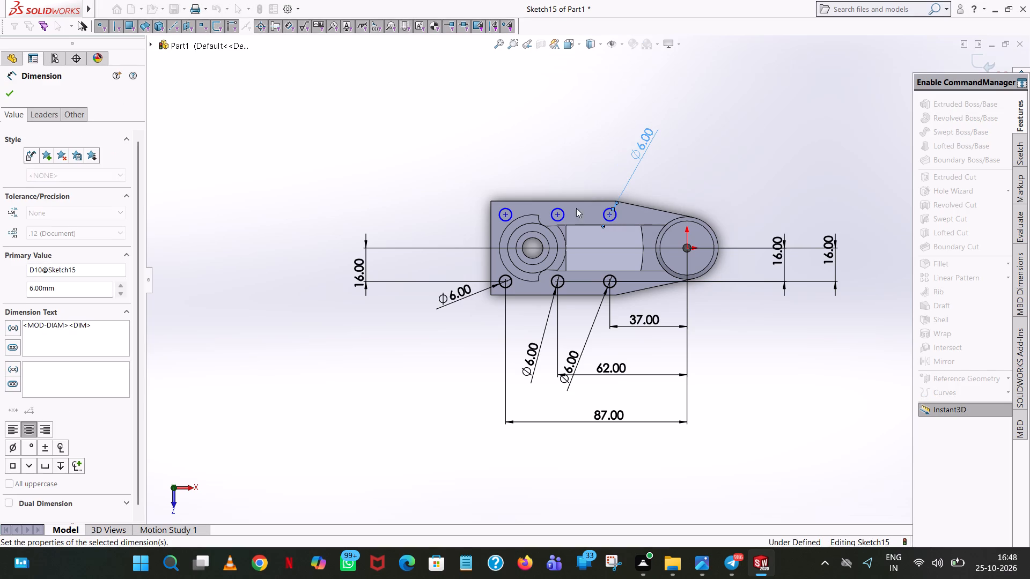
pyautogui.click(559, 208)
pyautogui.click(571, 101)
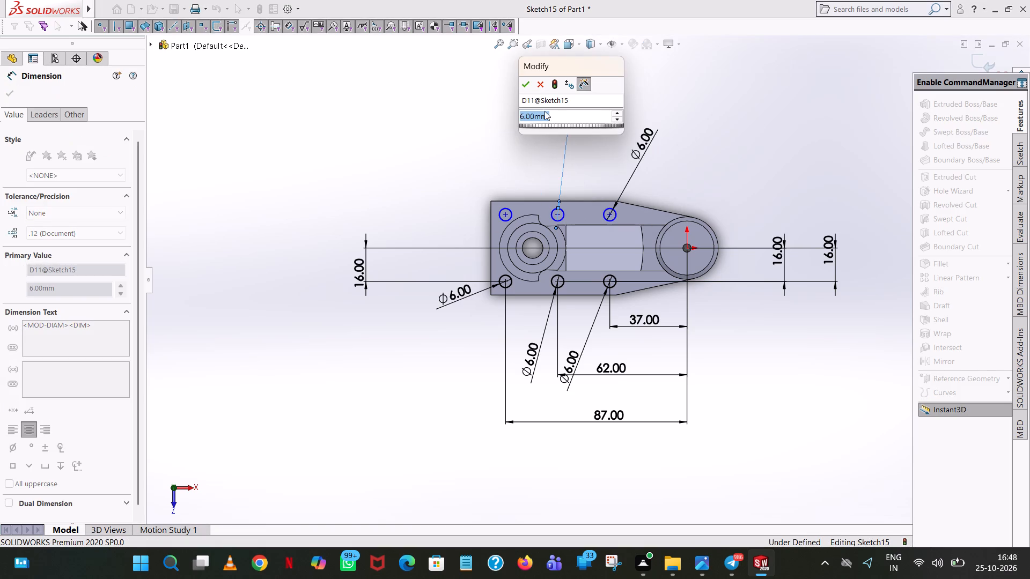
pyautogui.click(526, 88)
pyautogui.click(492, 107)
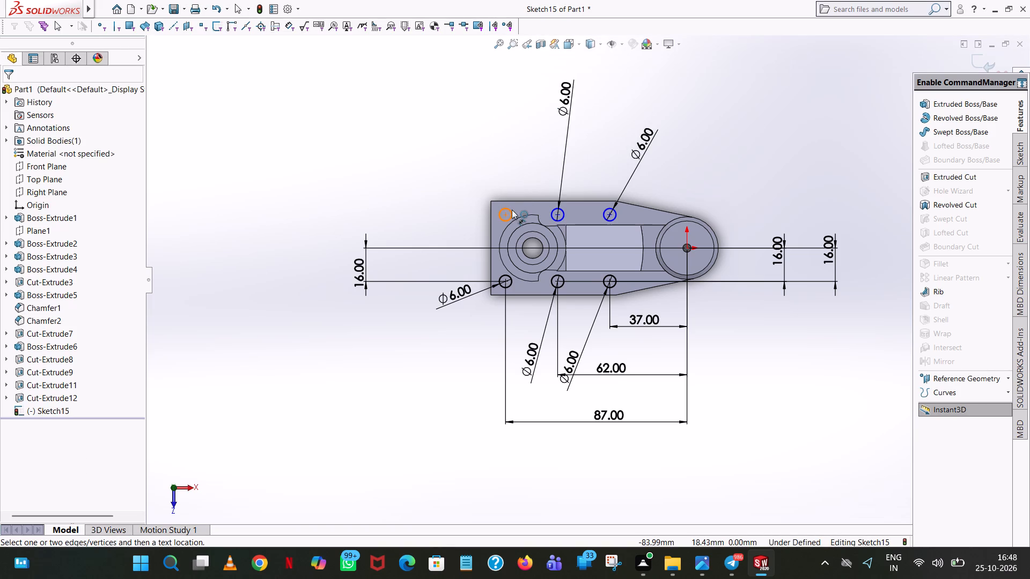
pyautogui.click(512, 210)
pyautogui.click(507, 123)
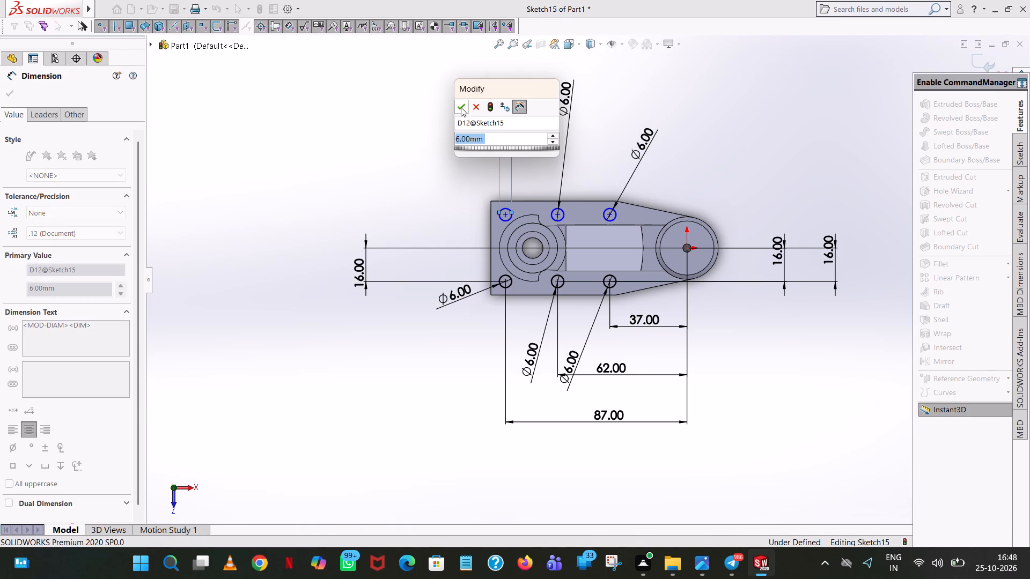
pyautogui.click(461, 107)
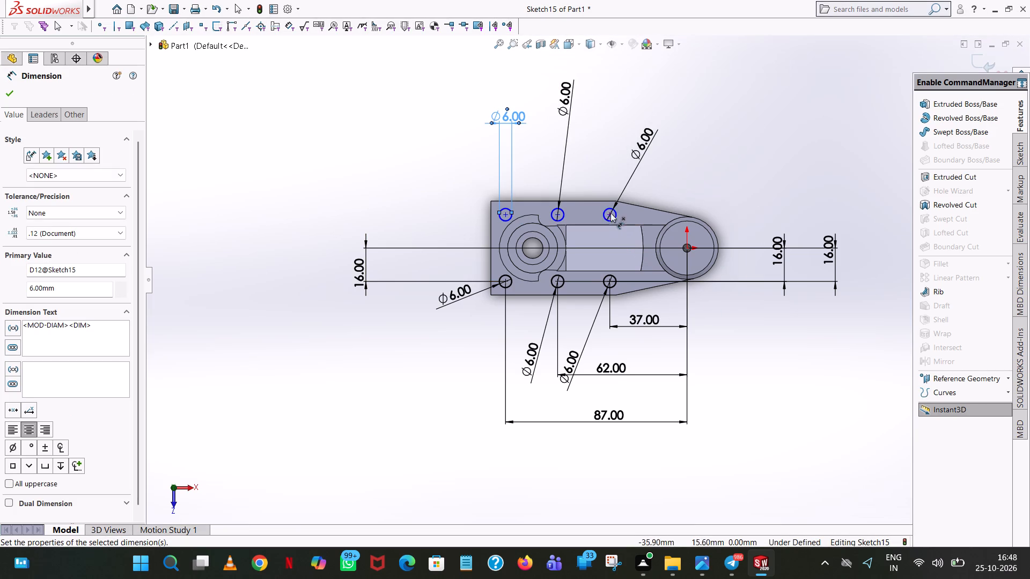
# Dimension the vertical spacing between the two rows' circles nearest the tapered part.
pyautogui.click(610, 211)
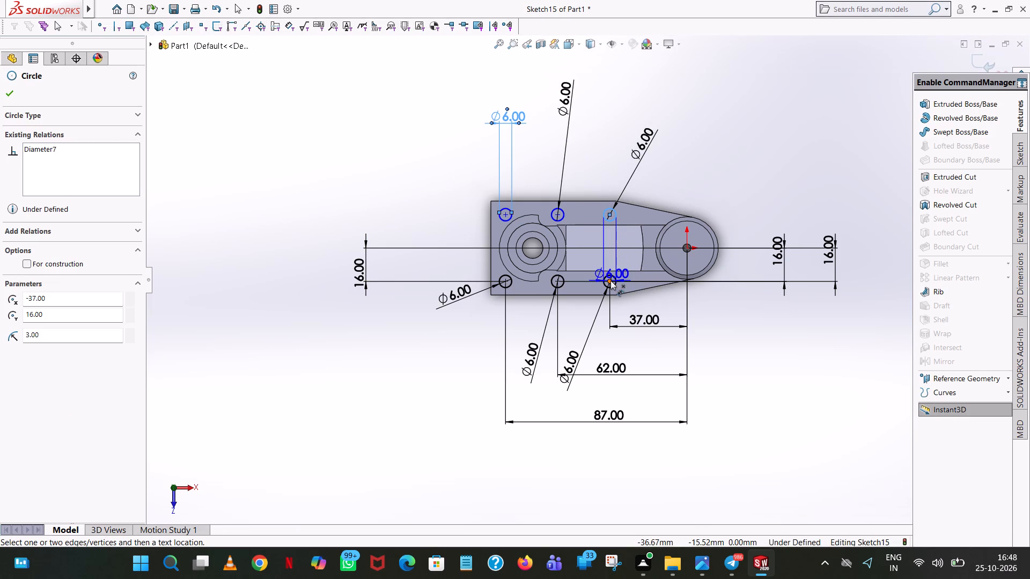
pyautogui.click(610, 280)
pyautogui.click(841, 206)
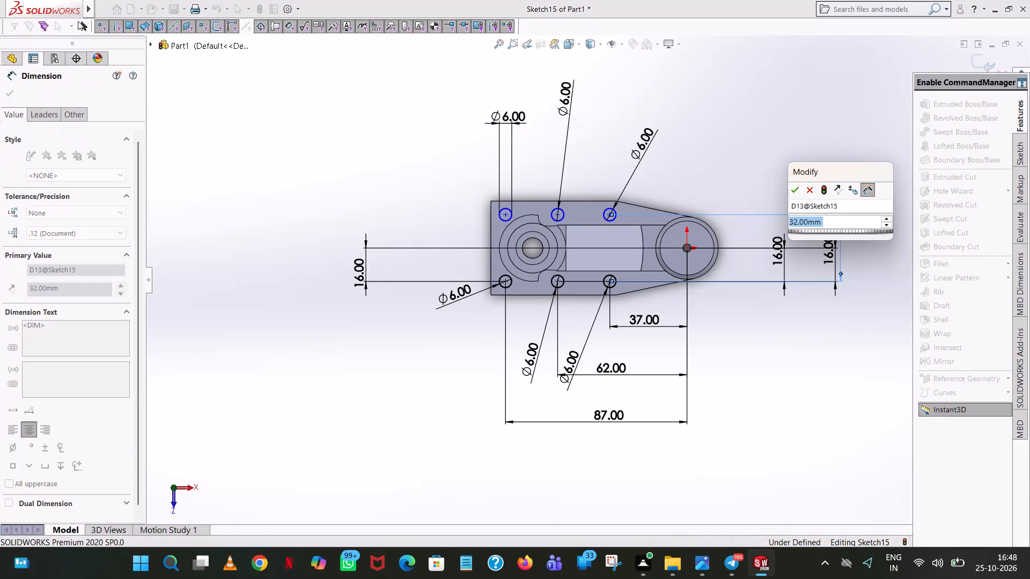
pyautogui.click(791, 188)
pyautogui.click(716, 155)
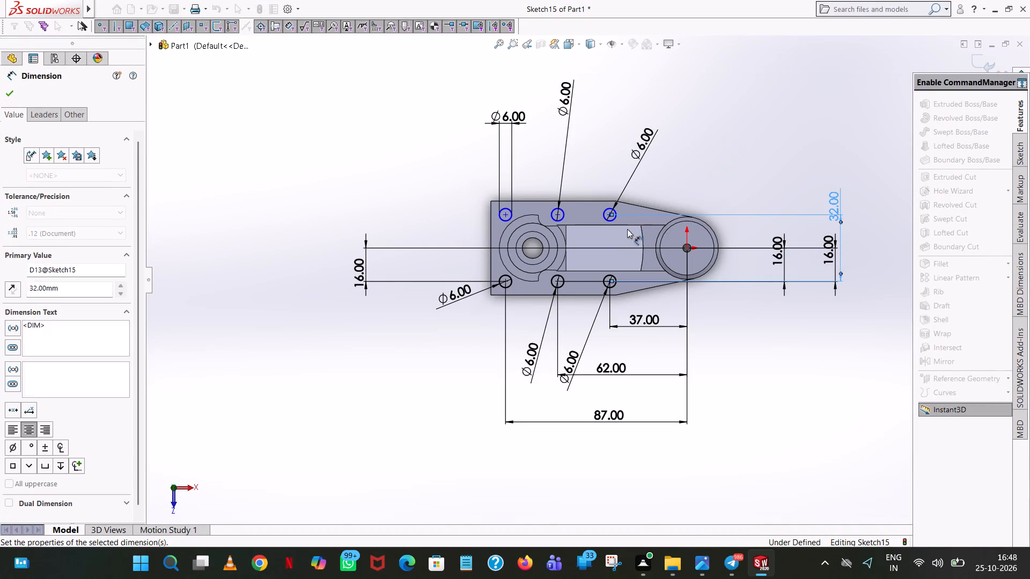
# Dimension the aligned distance from the origin to the centre of the mirrored row's circle nearest the tapered part.
pyautogui.click(609, 216)
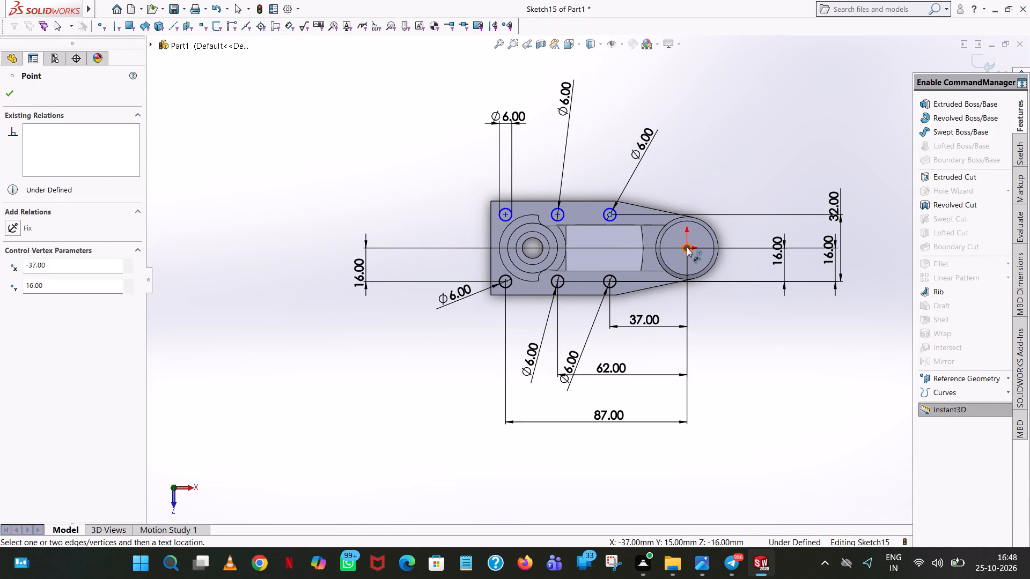
pyautogui.click(687, 247)
pyautogui.click(695, 144)
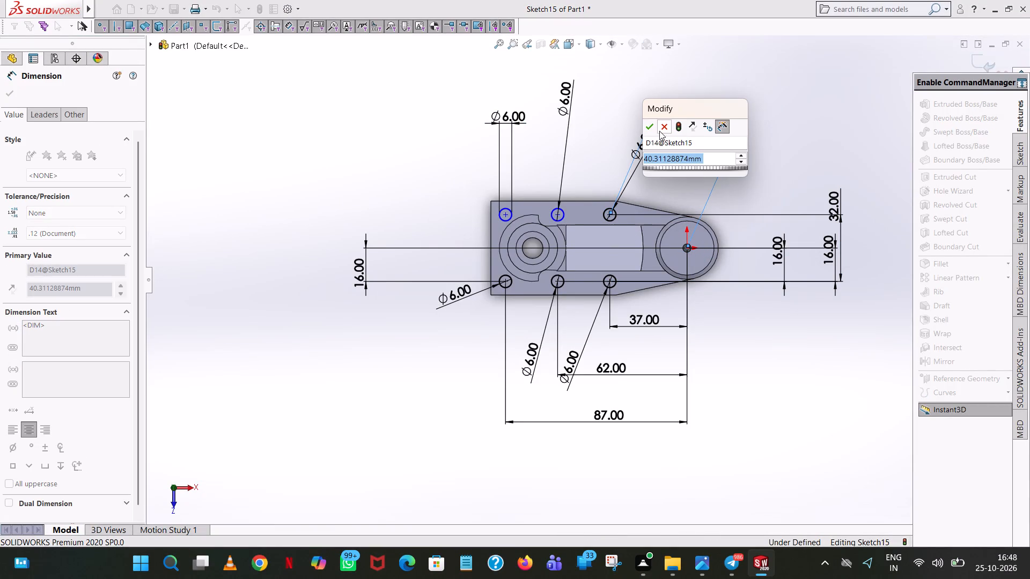
pyautogui.click(653, 131)
pyautogui.click(619, 120)
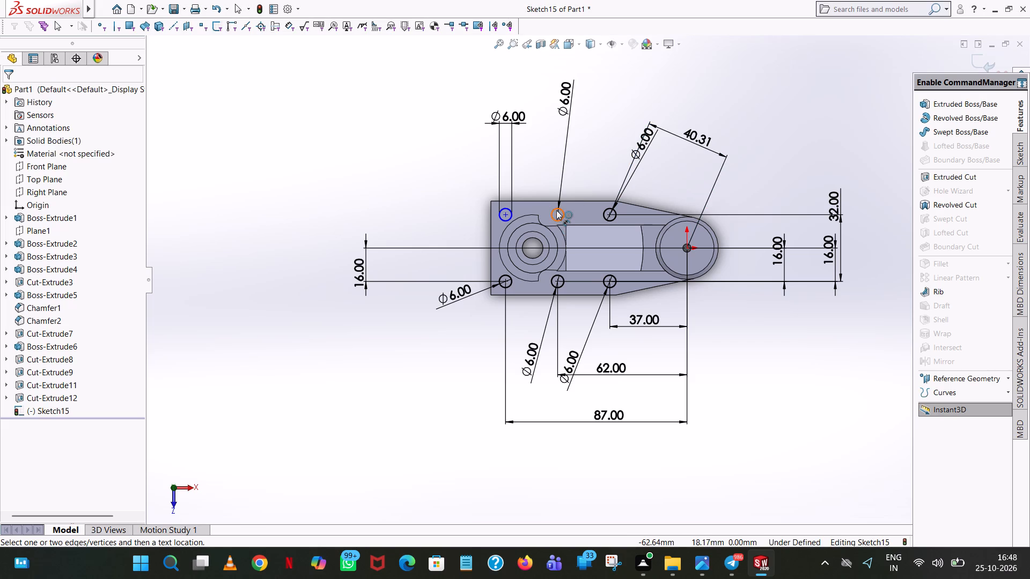
# Dimension the horizontal distance from the origin to the centre of the mirrored row's middle circle.
pyautogui.click(558, 215)
pyautogui.click(688, 248)
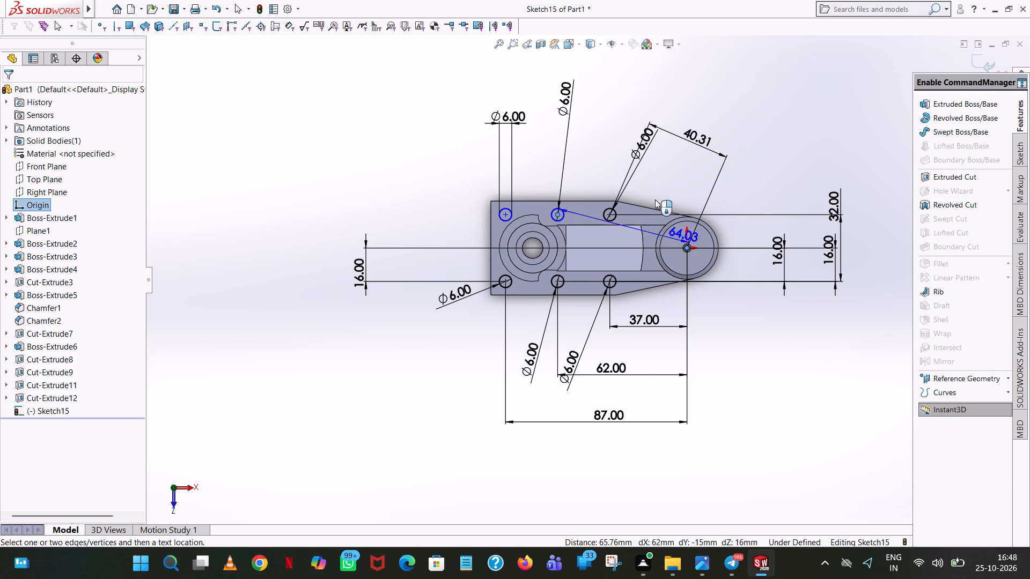
pyautogui.click(613, 131)
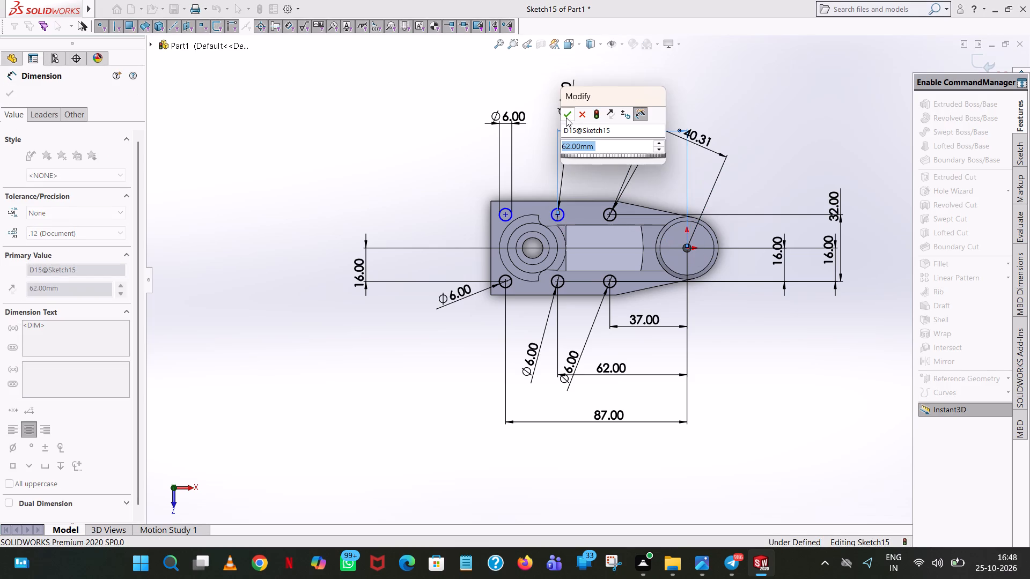
pyautogui.click(566, 117)
pyautogui.click(687, 85)
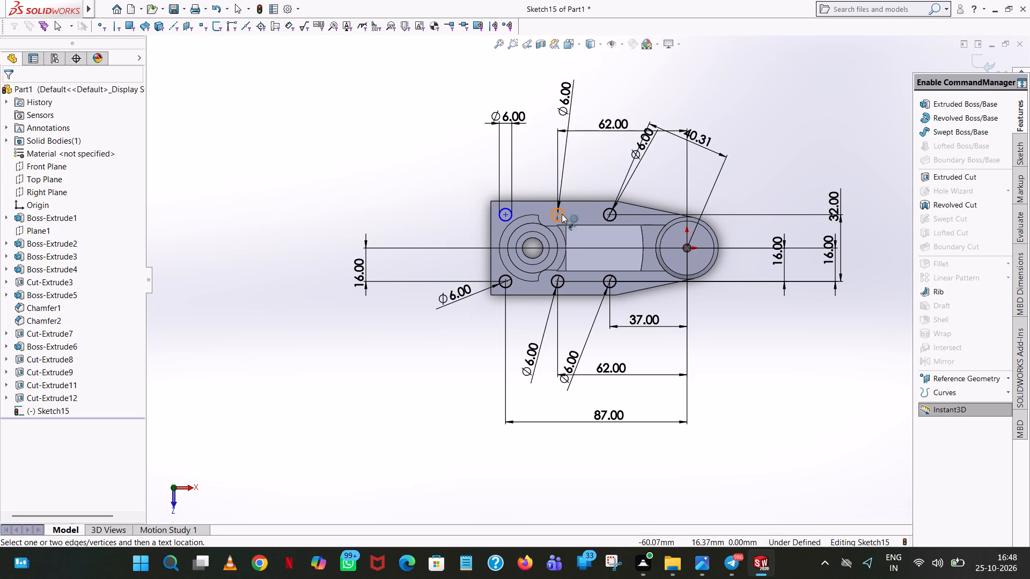
# Dimension the vertical spacing between the centres of the two rows' middle circles.
pyautogui.click(556, 214)
pyautogui.click(560, 281)
pyautogui.click(368, 237)
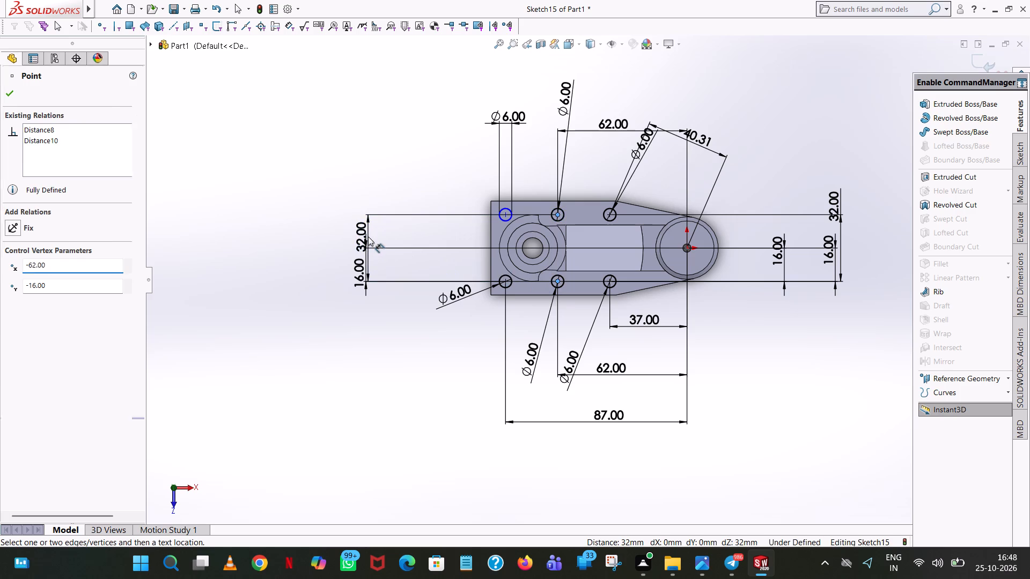
pyautogui.click(323, 220)
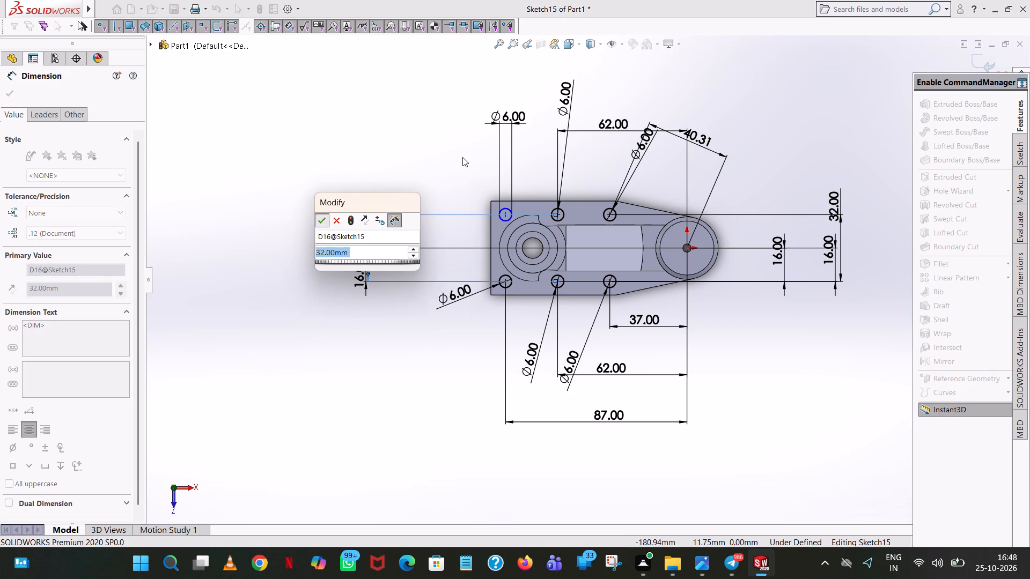
pyautogui.click(462, 157)
# Dimension the vertical spacing between the centres of the two end circles farthest from the origin.
pyautogui.click(507, 215)
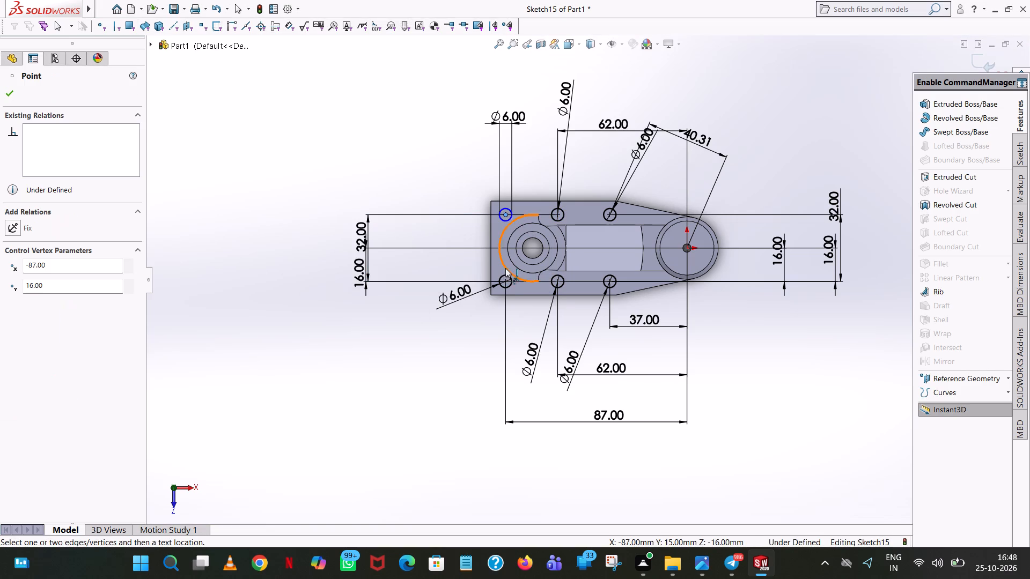
pyautogui.click(505, 280)
pyautogui.click(384, 268)
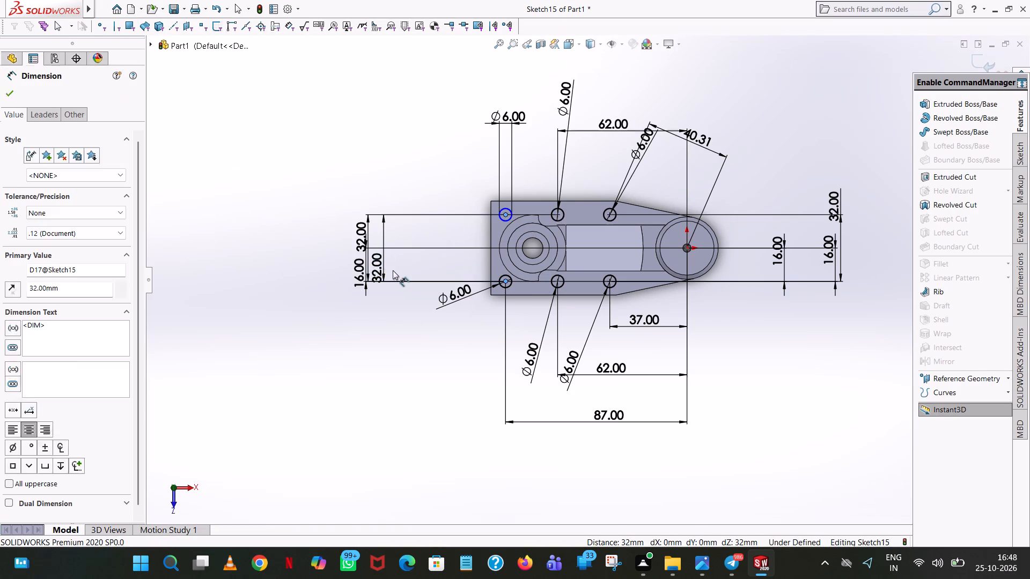
pyautogui.click(337, 251)
pyautogui.click(440, 140)
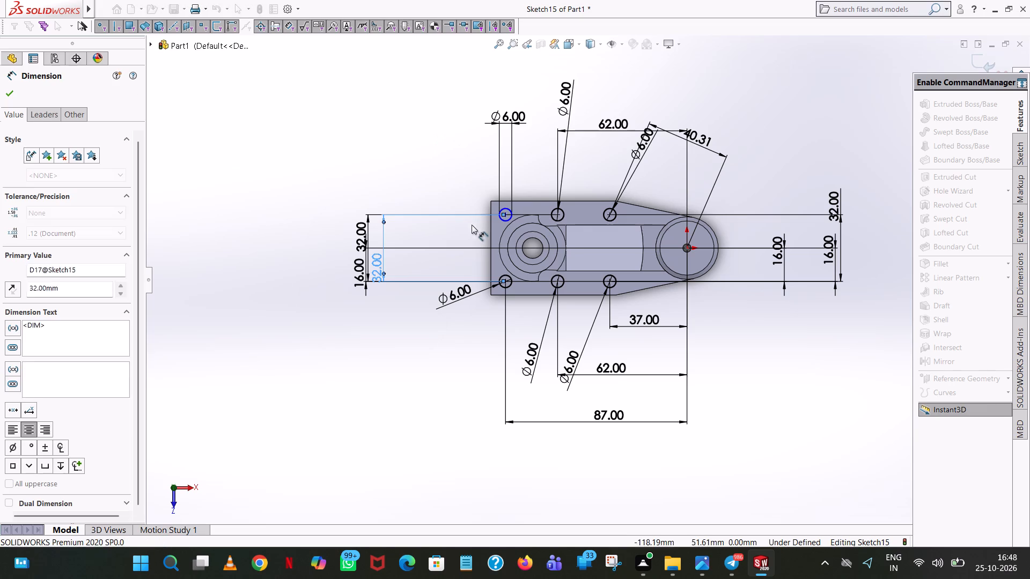
# Dimension the horizontal distance from the mirrored row's end circle to the centre of the stepped cylinder's bore.
pyautogui.click(505, 213)
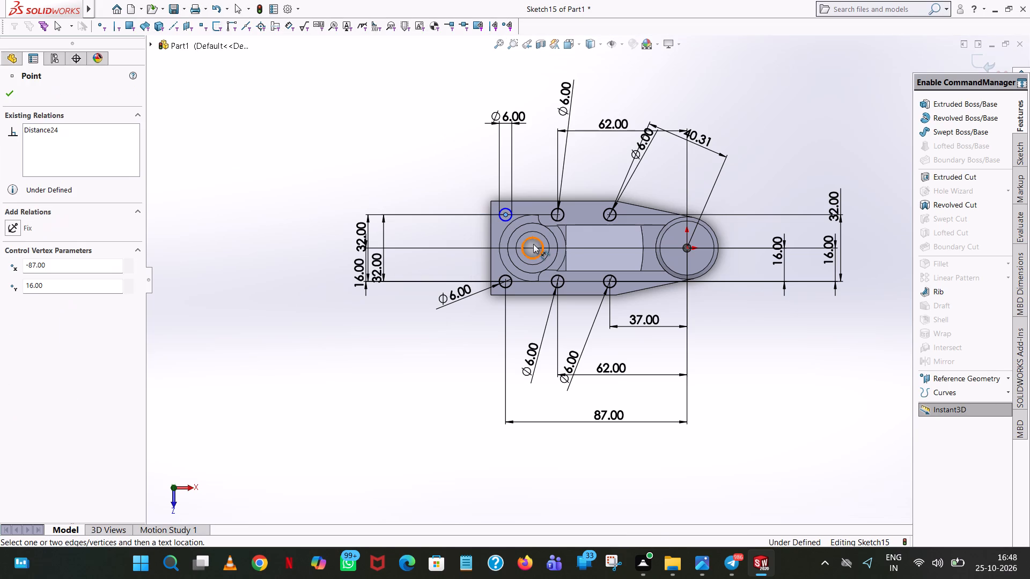
pyautogui.click(532, 258)
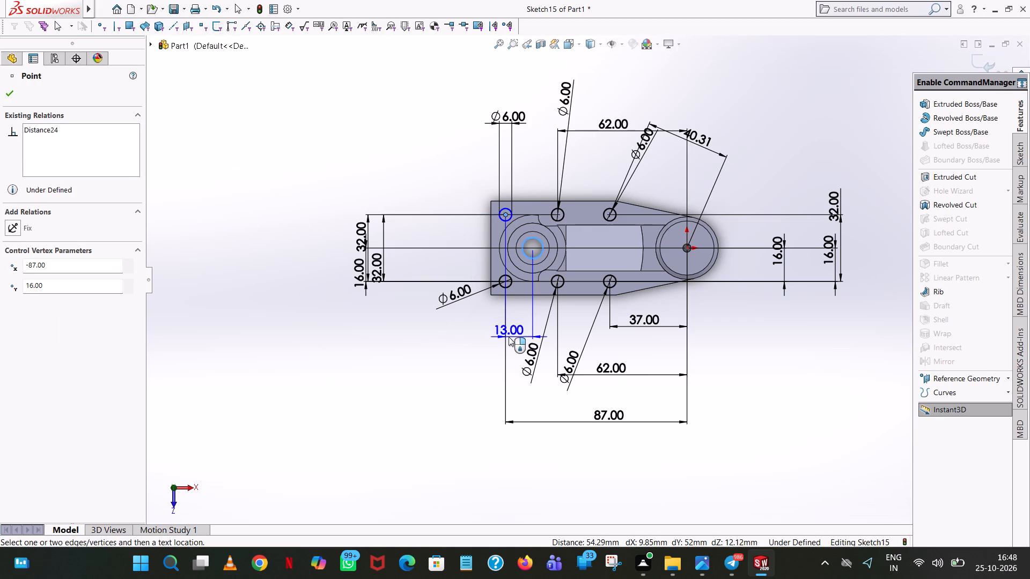
pyautogui.click(509, 337)
pyautogui.click(465, 322)
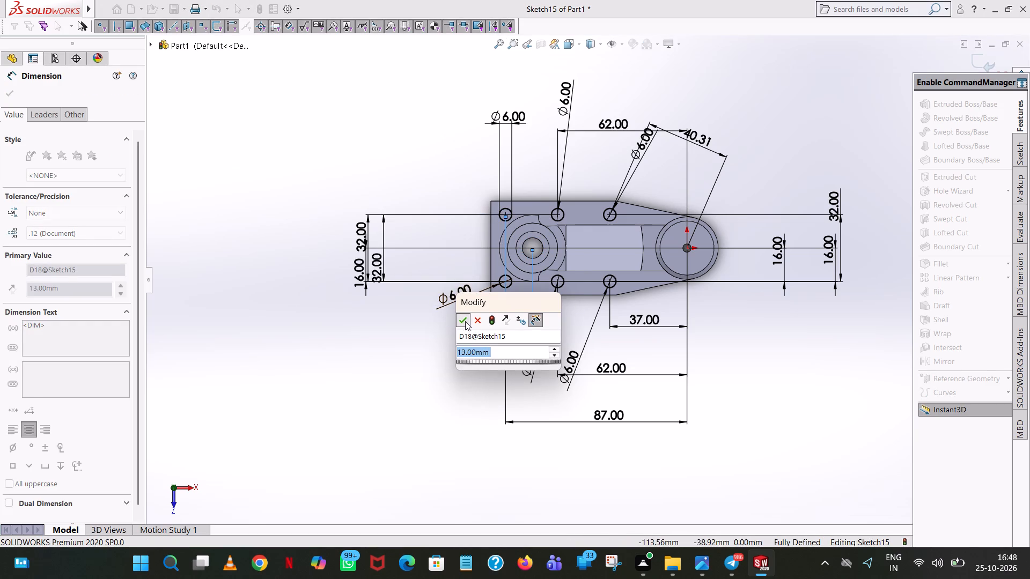
pyautogui.click(791, 160)
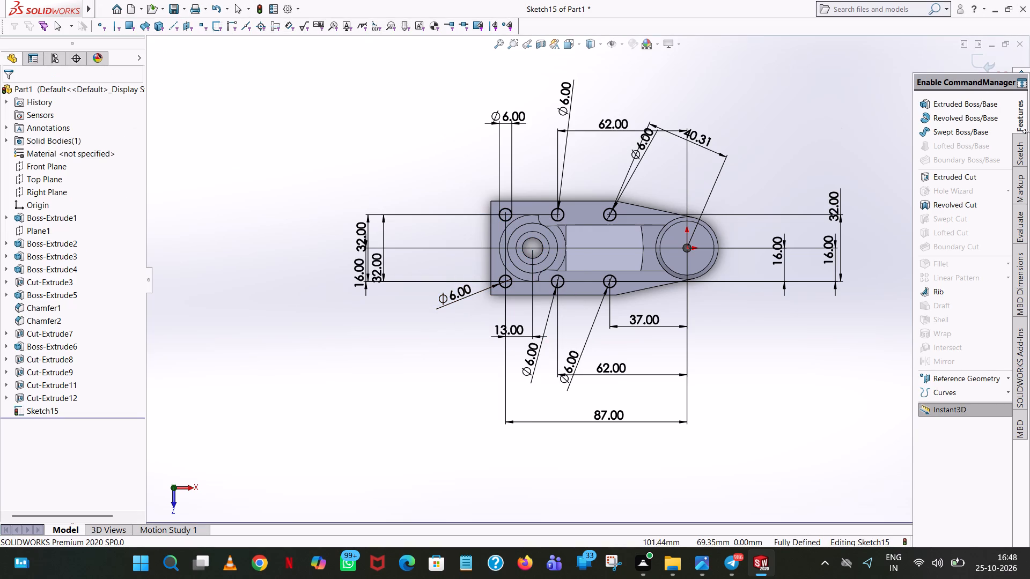
# Cut the six hole circles down through the base plate with a blind Extruded Cut 196 mm deep.
pyautogui.click(1028, 115)
pyautogui.click(950, 176)
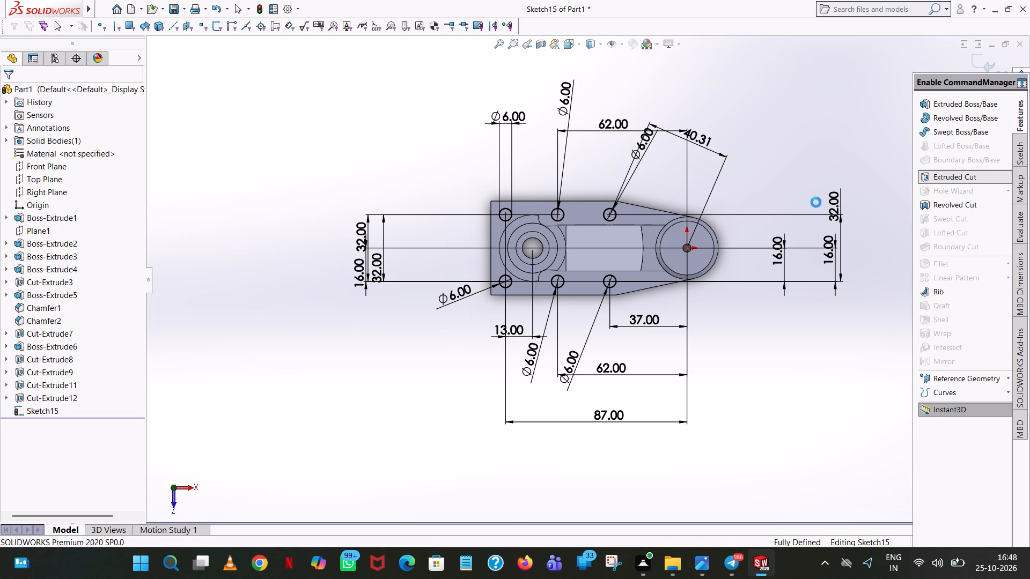
pyautogui.moveTo(746, 274); pyautogui.dragTo(753, 56, button='middle')
pyautogui.scroll(1, 781, 203)
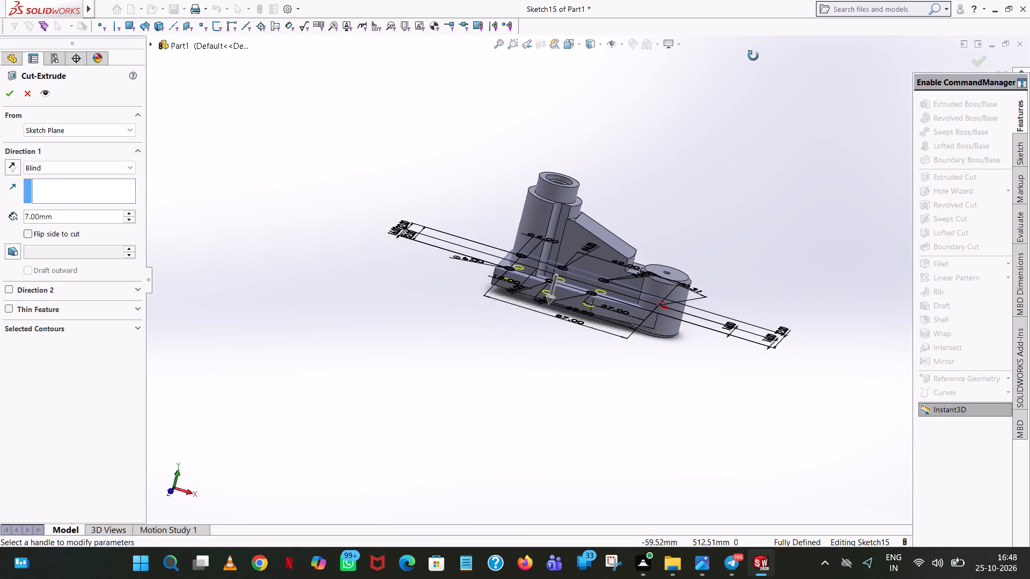
pyautogui.moveTo(753, 56); pyautogui.dragTo(755, 31, button='middle')
pyautogui.scroll(1, 753, 42)
pyautogui.moveTo(555, 306); pyautogui.dragTo(540, 328)
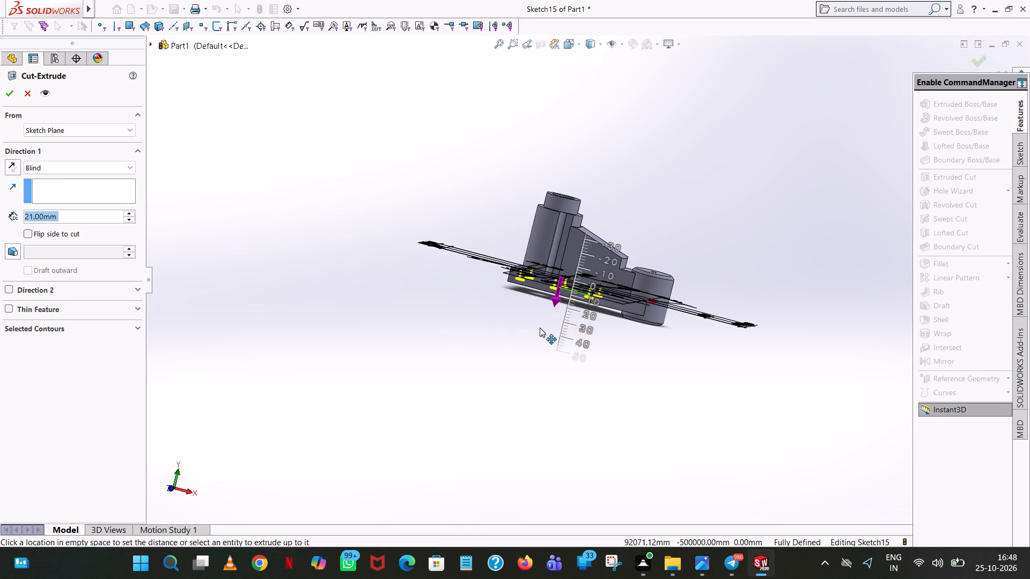
pyautogui.moveTo(540, 328); pyautogui.dragTo(340, 511)
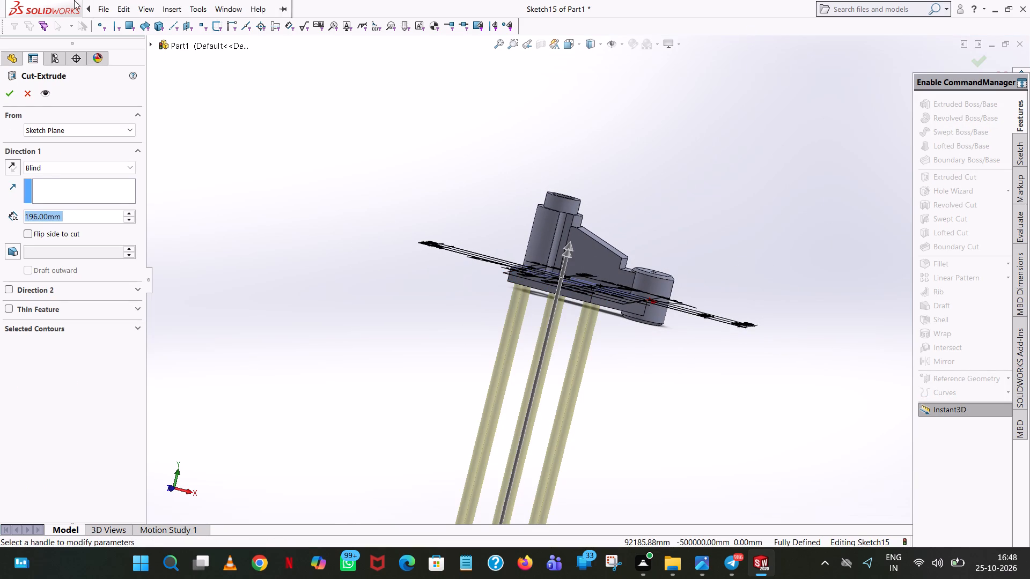
pyautogui.click(5, 93)
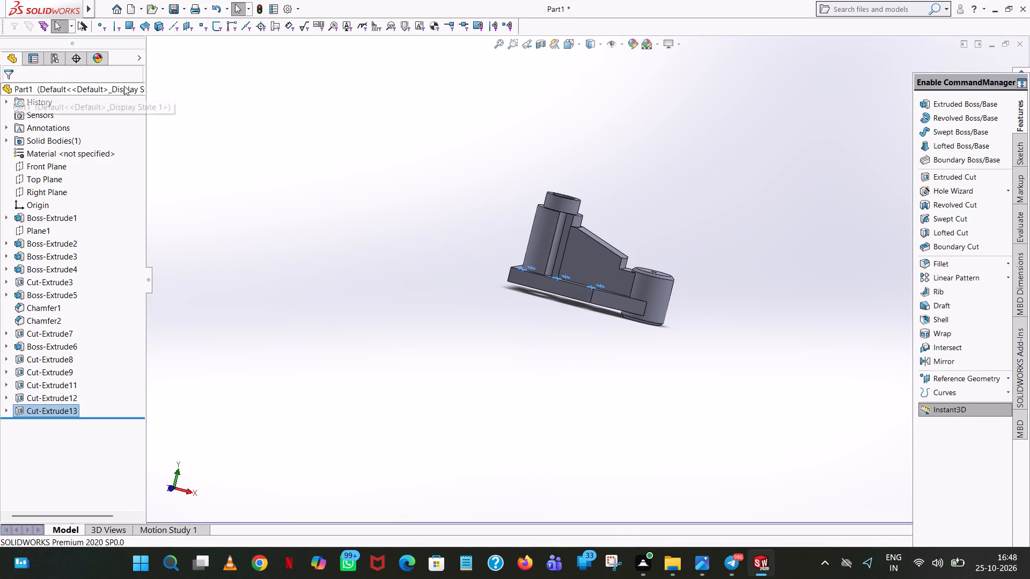
# Examine the six holes in the base plate from above and from below.
pyautogui.click(661, 193)
pyautogui.moveTo(661, 193); pyautogui.dragTo(613, 383, button='middle')
pyautogui.scroll(1, 625, 340)
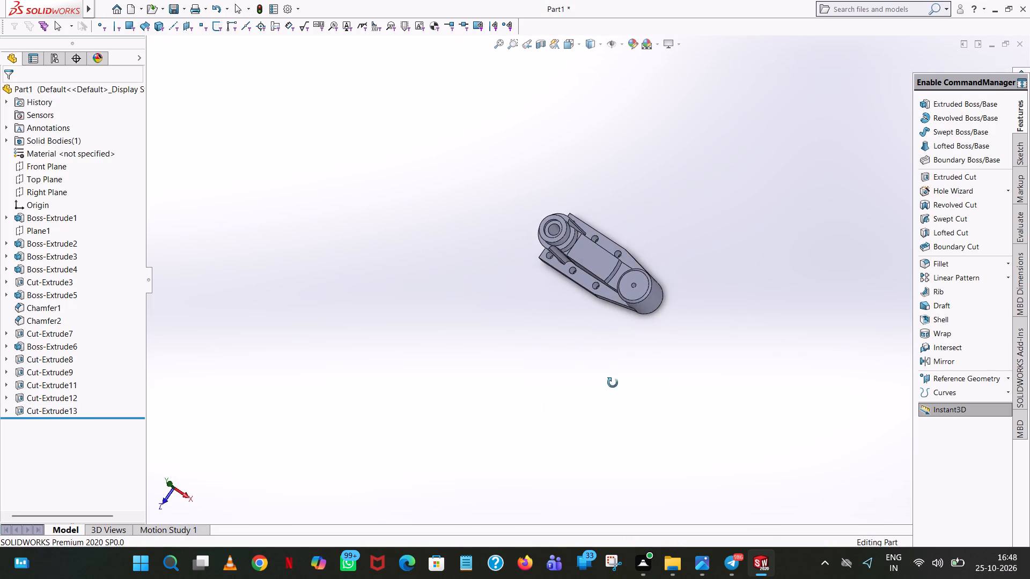
pyautogui.moveTo(613, 383); pyautogui.dragTo(668, 318, button='middle')
pyautogui.scroll(-1, 621, 439)
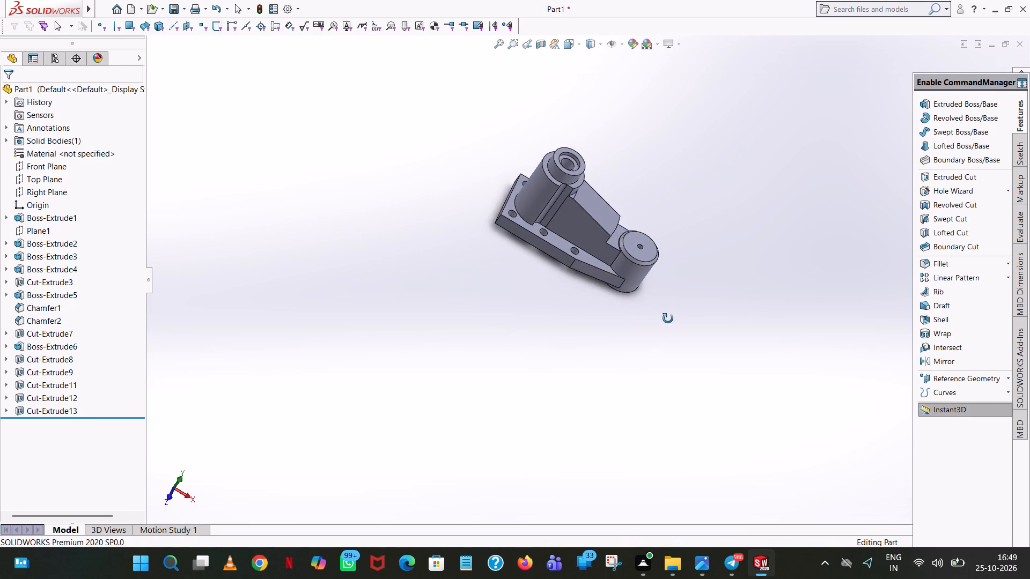
pyautogui.moveTo(668, 318); pyautogui.dragTo(726, 234, button='middle')
pyautogui.scroll(1, 703, 268)
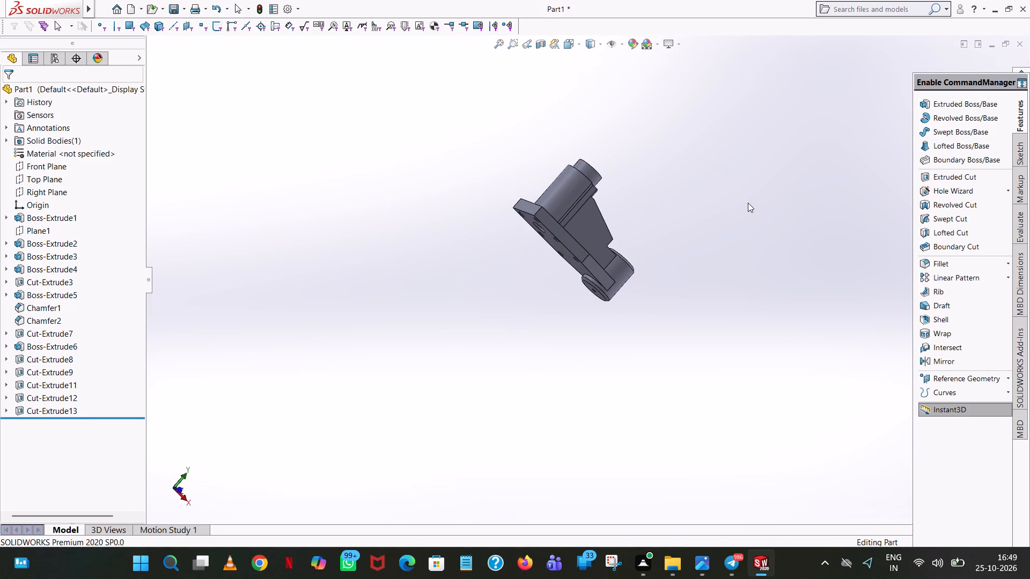
pyautogui.scroll(1, 748, 203)
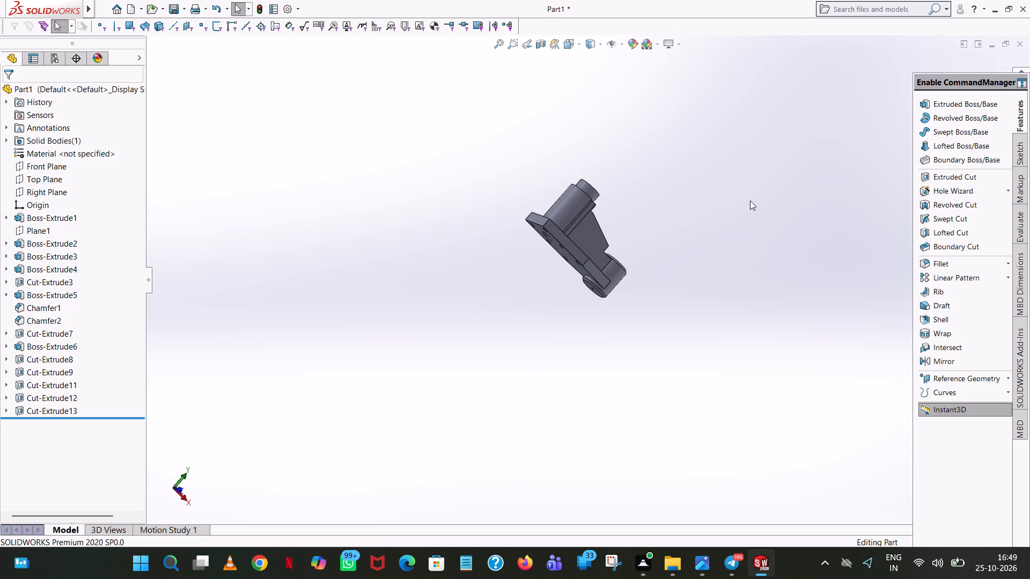
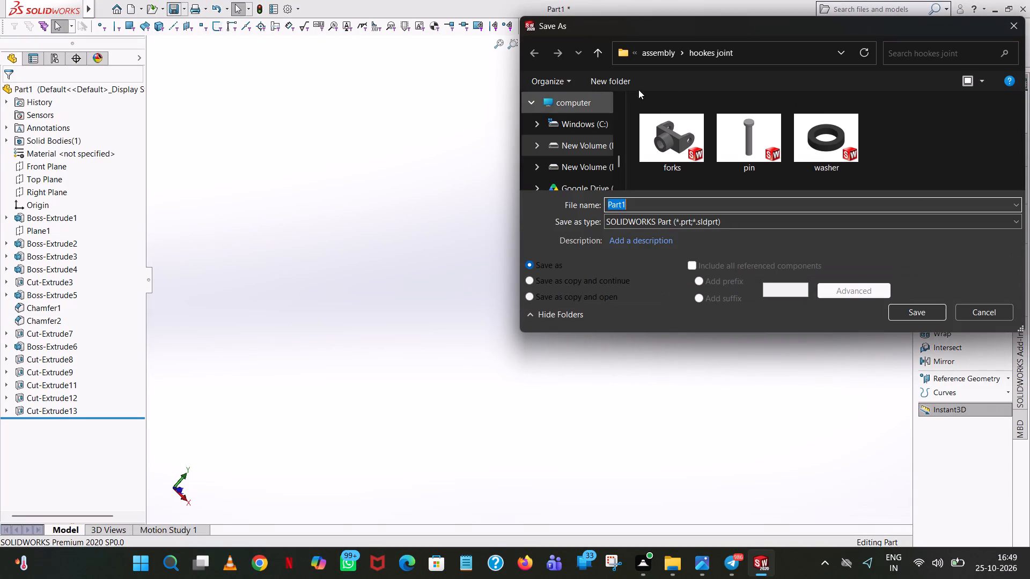
# Save the part as "hydrualic actuator" in the "fuji new design" folder on drive D.
pyautogui.click(602, 51)
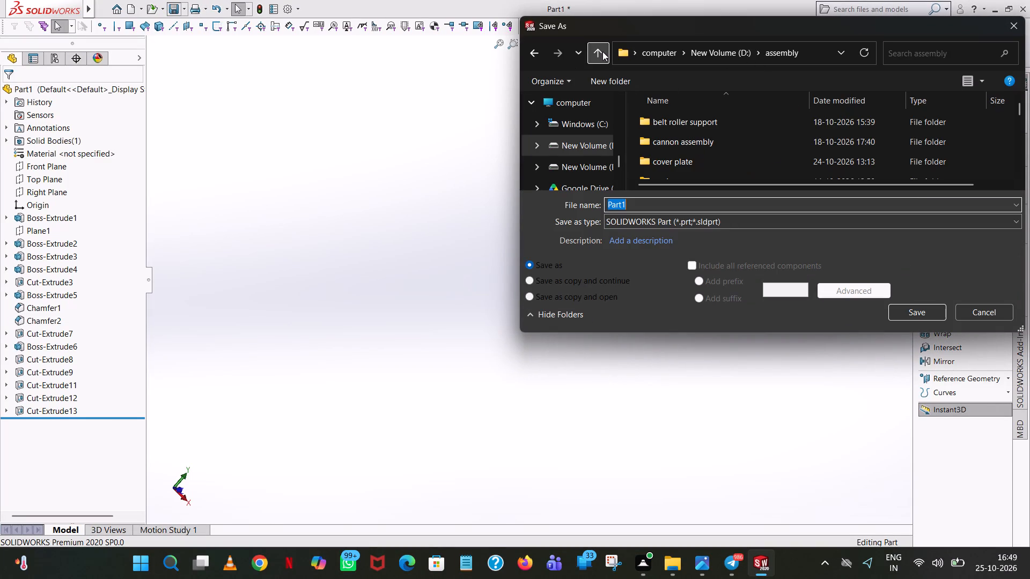
pyautogui.click(596, 53)
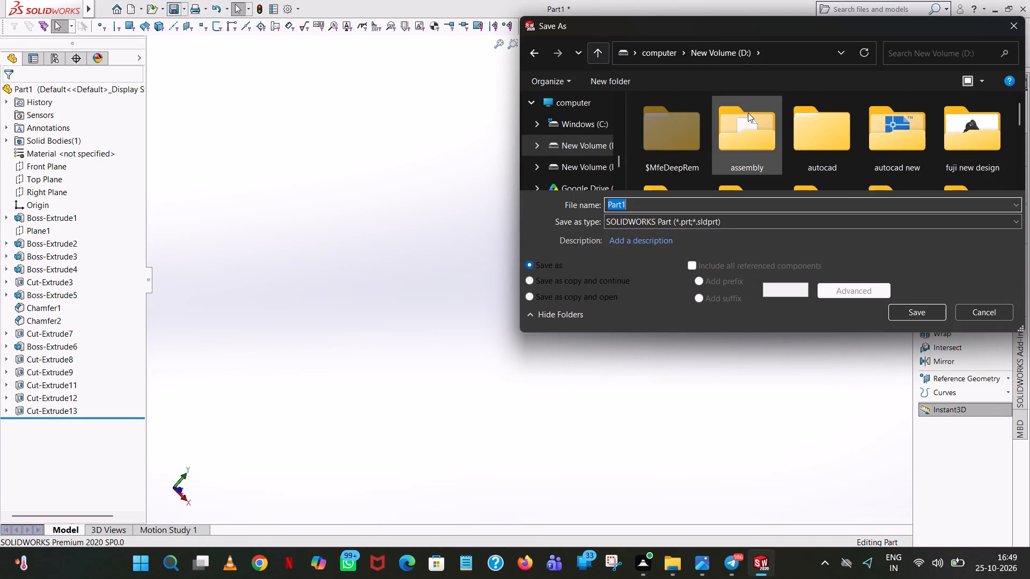
pyautogui.doubleClick(995, 147)
pyautogui.doubleClick(700, 205)
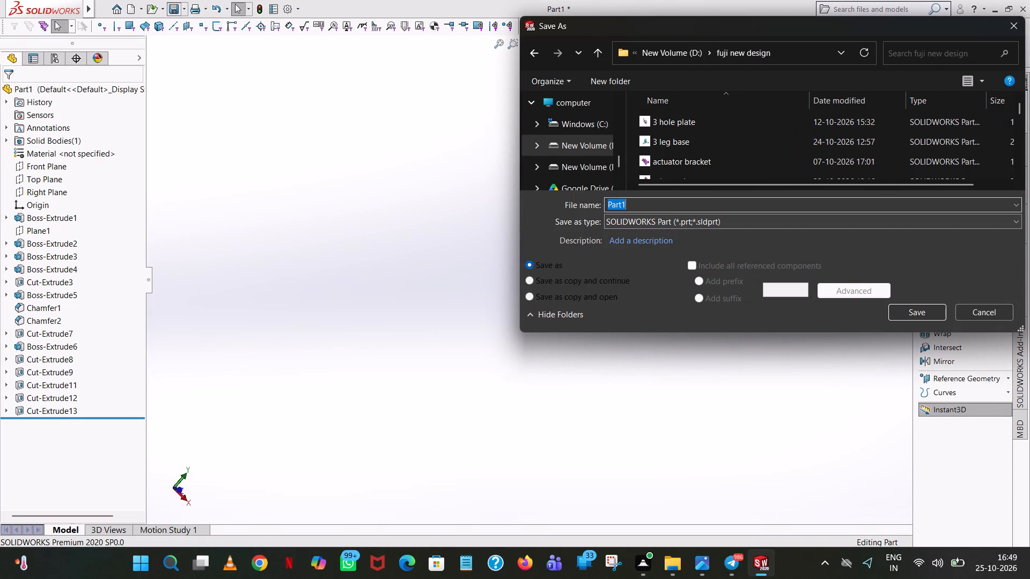
pyautogui.write('hydrualic actuator')
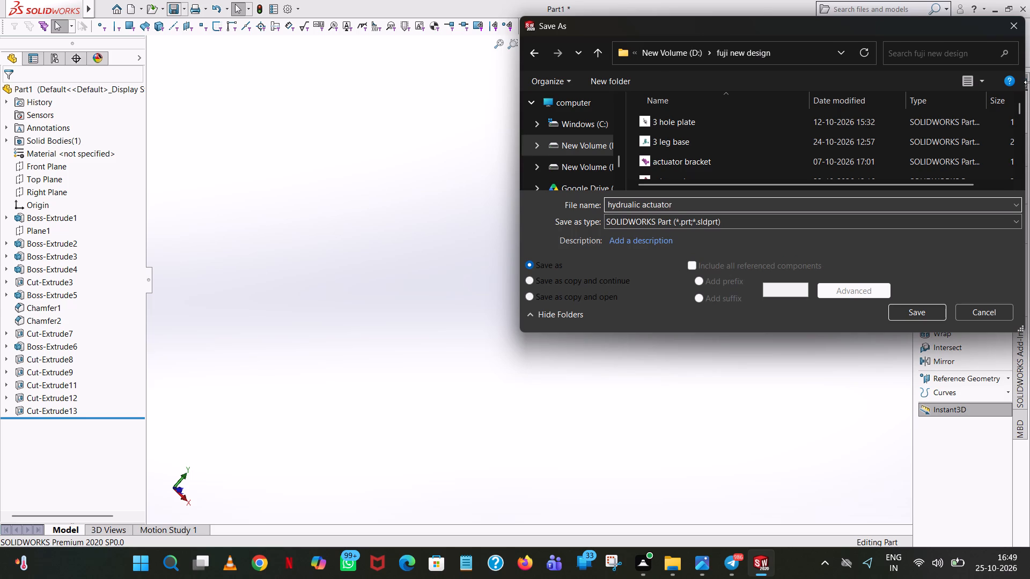
pyautogui.click(895, 310)
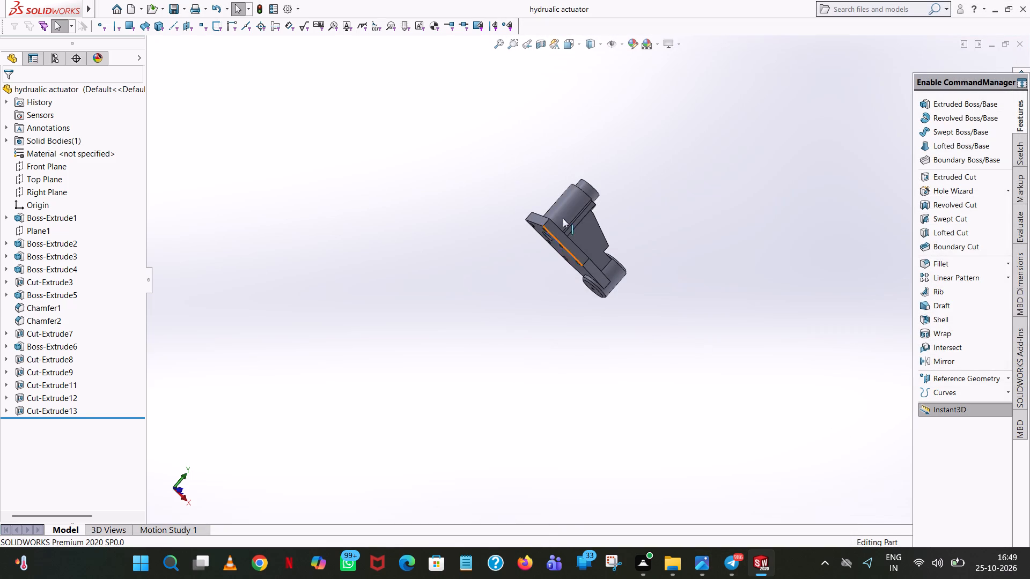
# Save a PDF copy of the part as "hydrualic actuator" in the "fuji new pdf" folder on drive D.
pyautogui.click(187, 9)
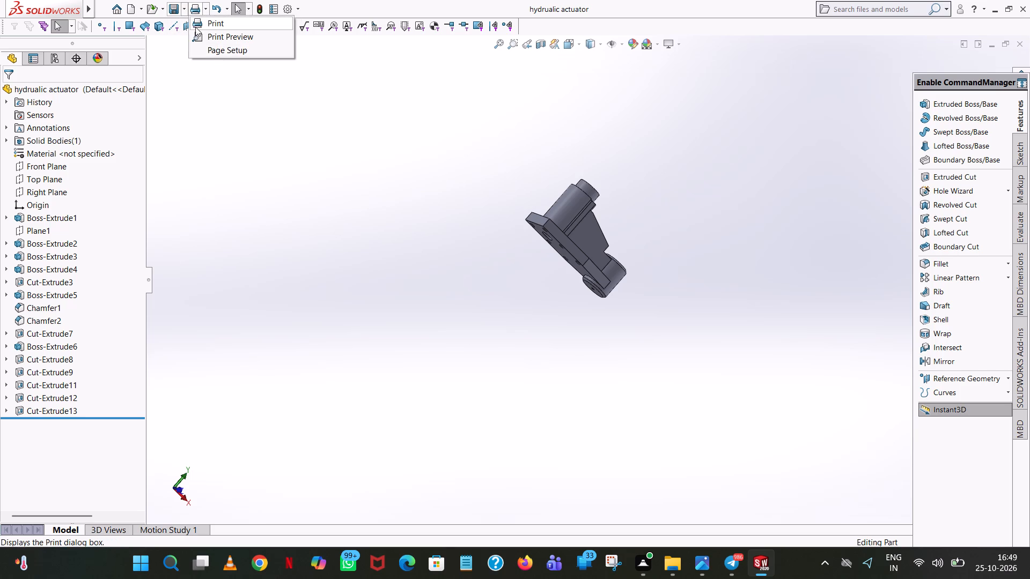
pyautogui.click(201, 40)
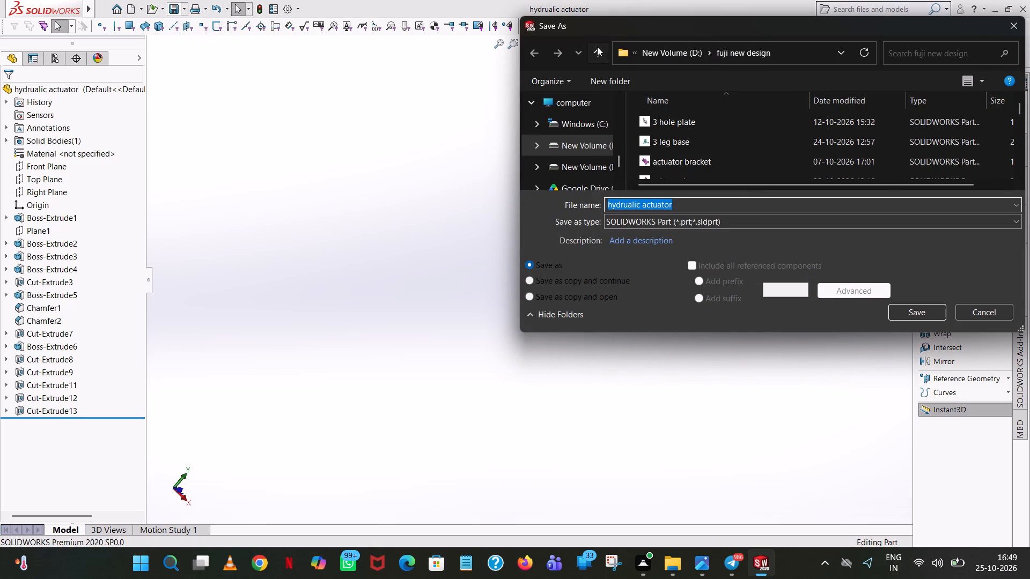
pyautogui.click(597, 47)
pyautogui.scroll(-3, 792, 150)
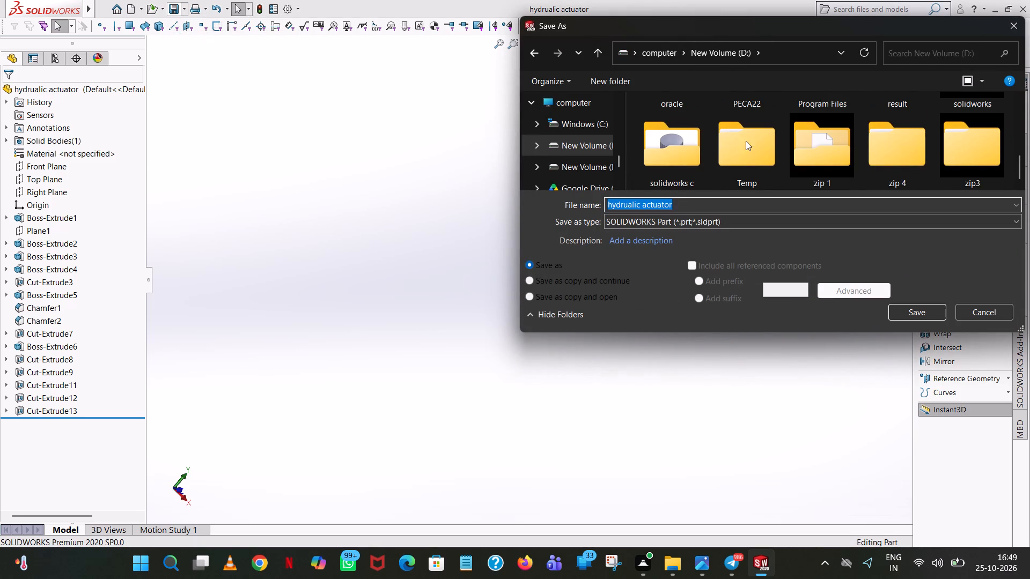
pyautogui.scroll(6, 712, 118)
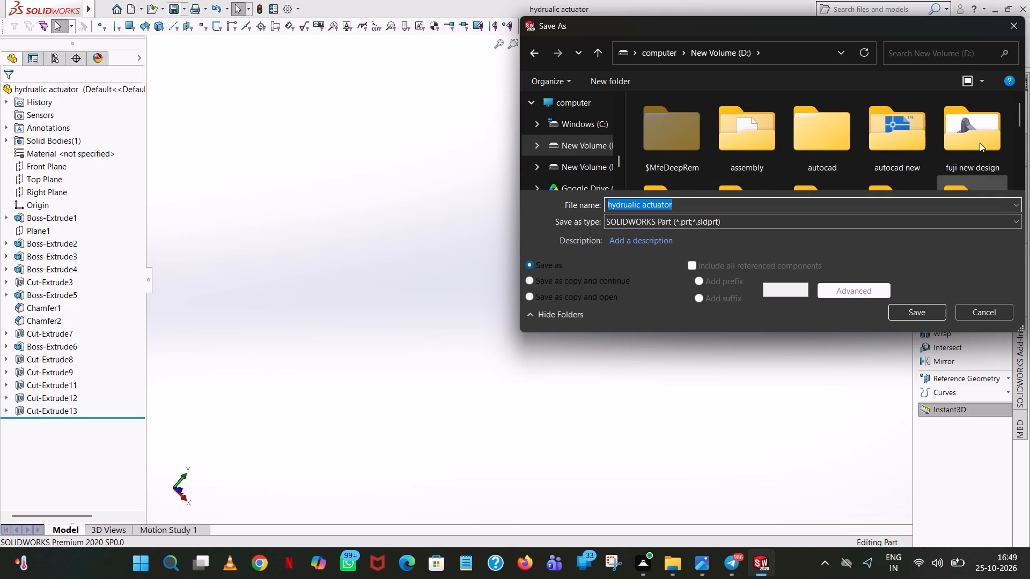
pyautogui.scroll(-1, 941, 176)
pyautogui.doubleClick(663, 137)
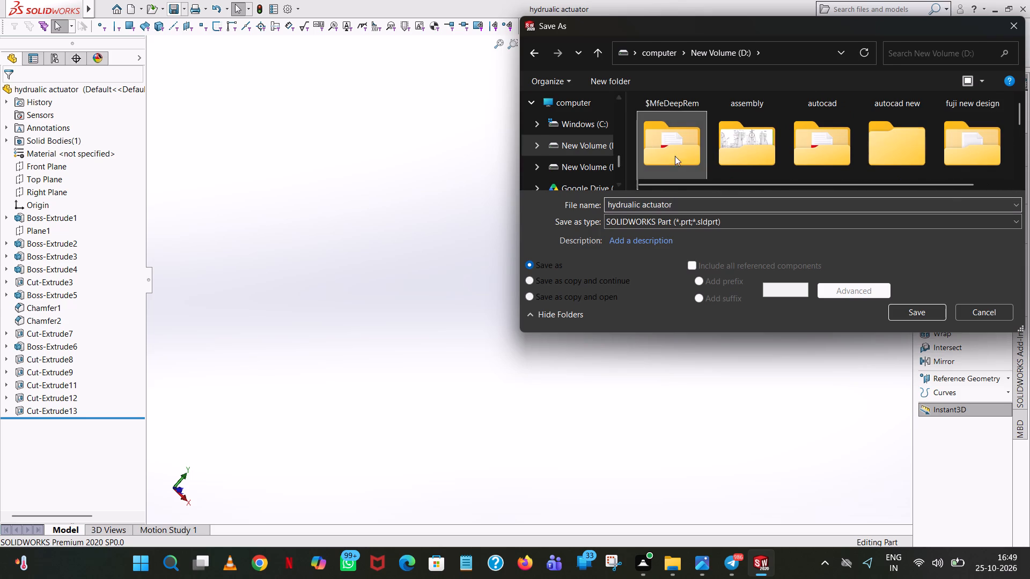
pyautogui.click(715, 220)
pyautogui.click(724, 308)
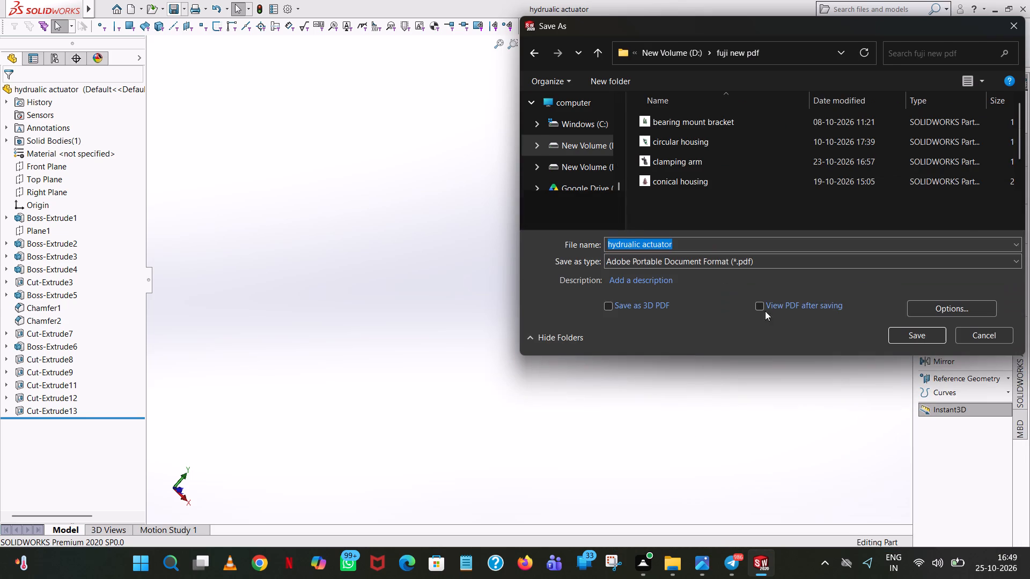
pyautogui.click(917, 331)
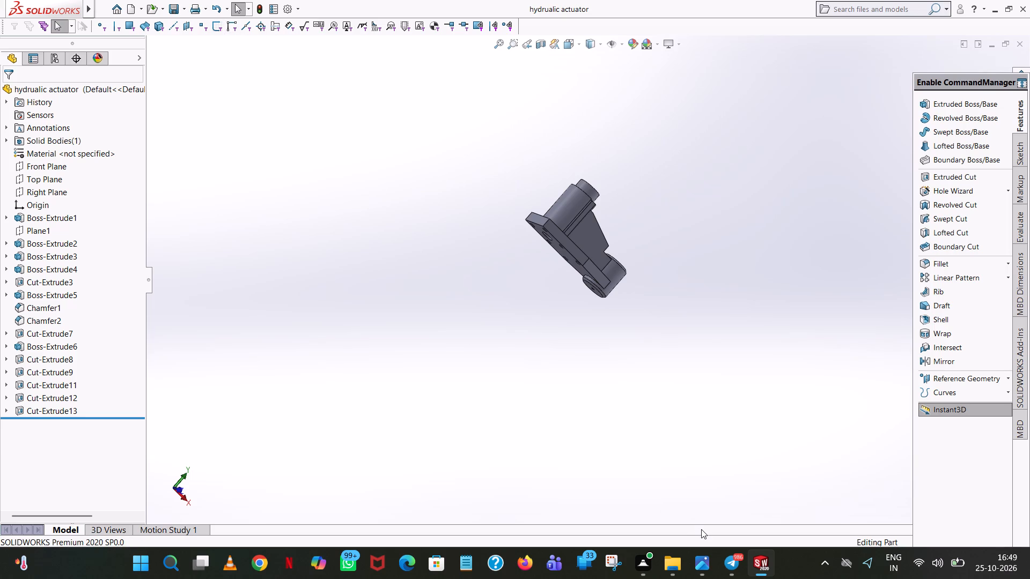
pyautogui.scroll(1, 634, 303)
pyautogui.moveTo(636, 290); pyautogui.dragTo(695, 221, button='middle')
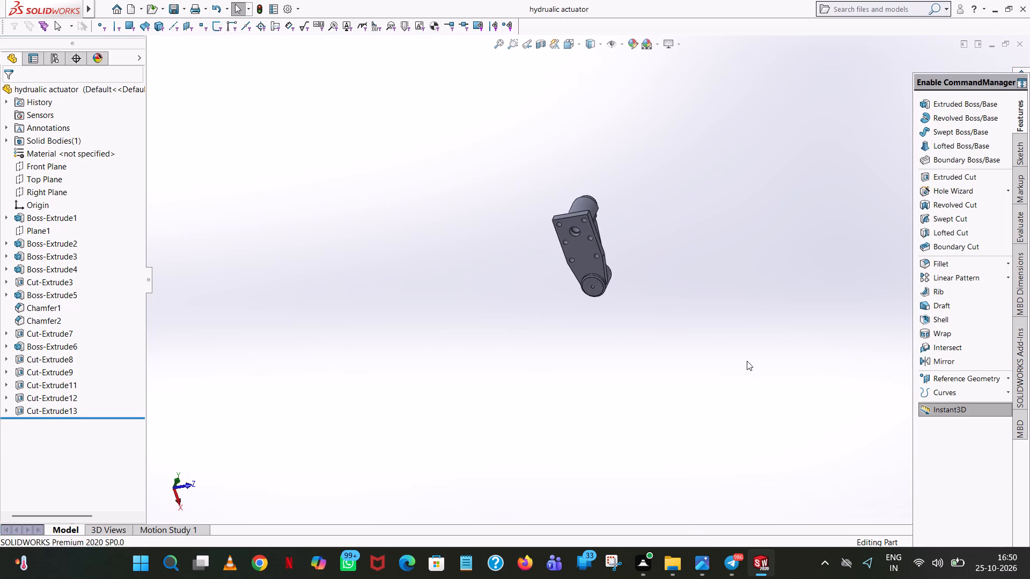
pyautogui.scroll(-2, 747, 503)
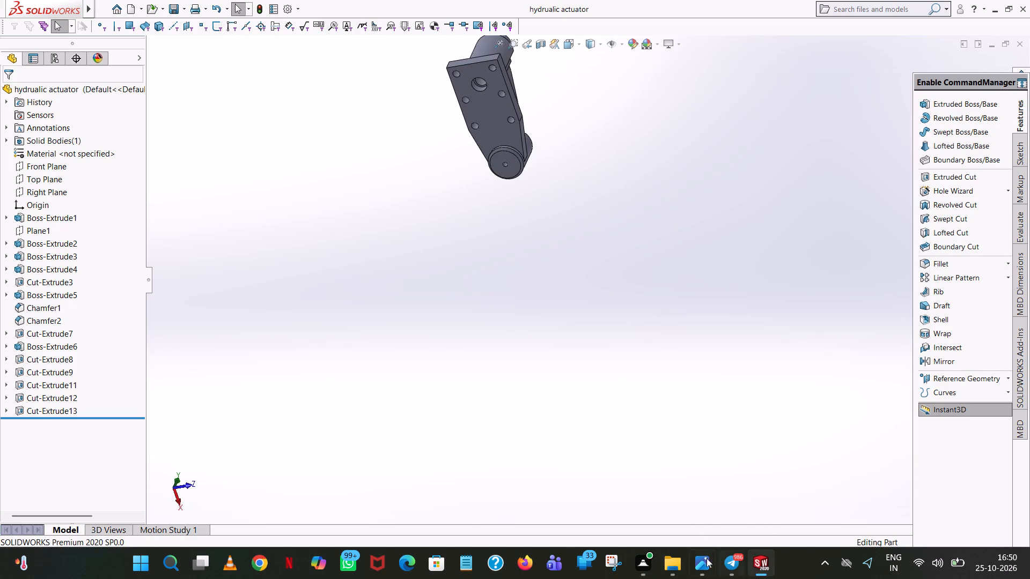